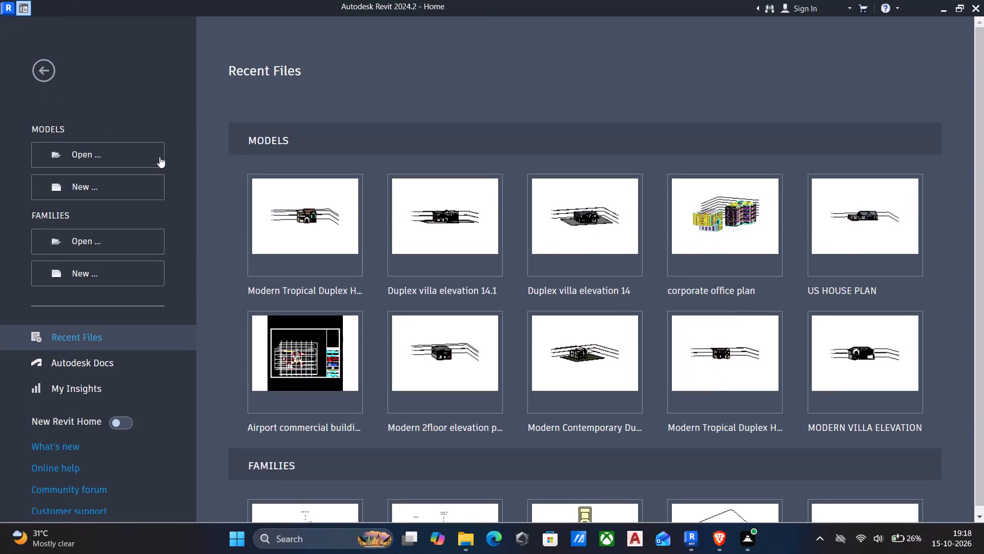
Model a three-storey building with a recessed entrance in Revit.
Create a new project from the default template.
{"action": "left_click", "coordinate": [119, 185]}
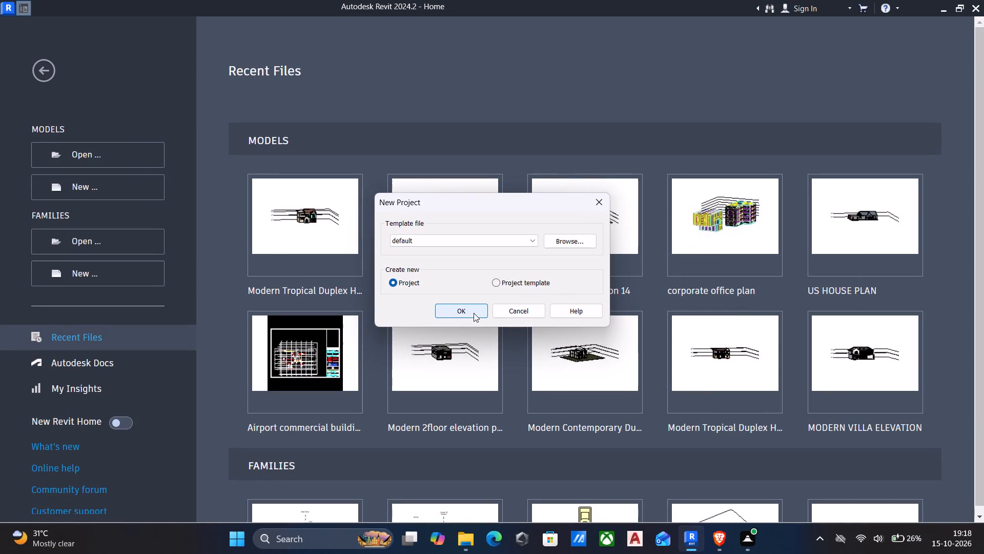
{"action": "left_click", "coordinate": [474, 313]}
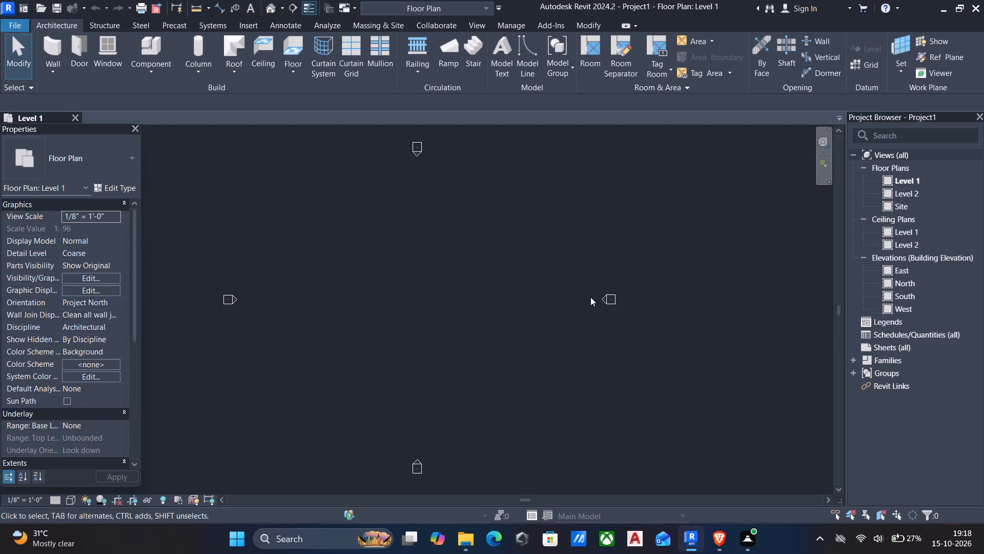
Set the project's length units to round to the nearest 1/4", keeping feet and fractional inches.
{"action": "type", "text": "un"}
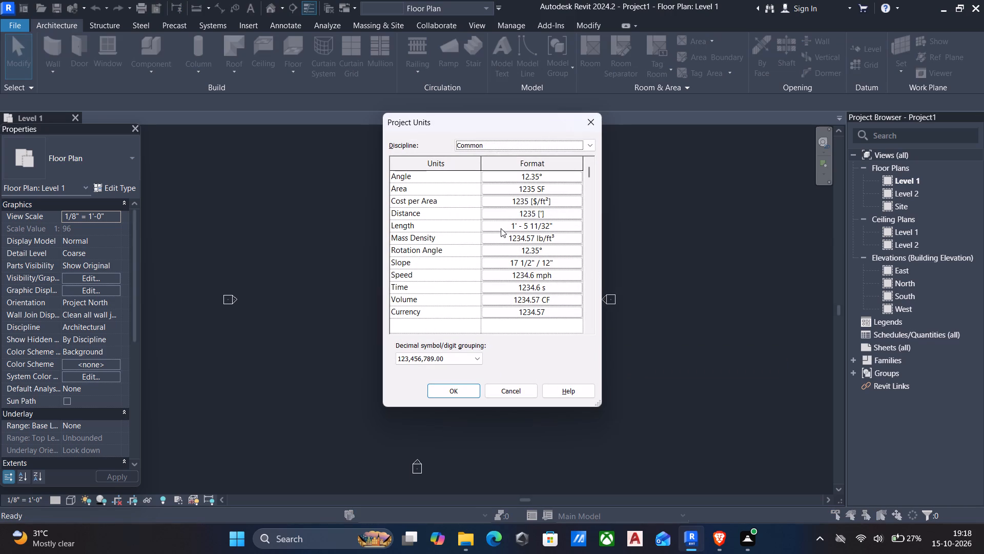
{"action": "left_click", "coordinate": [562, 224]}
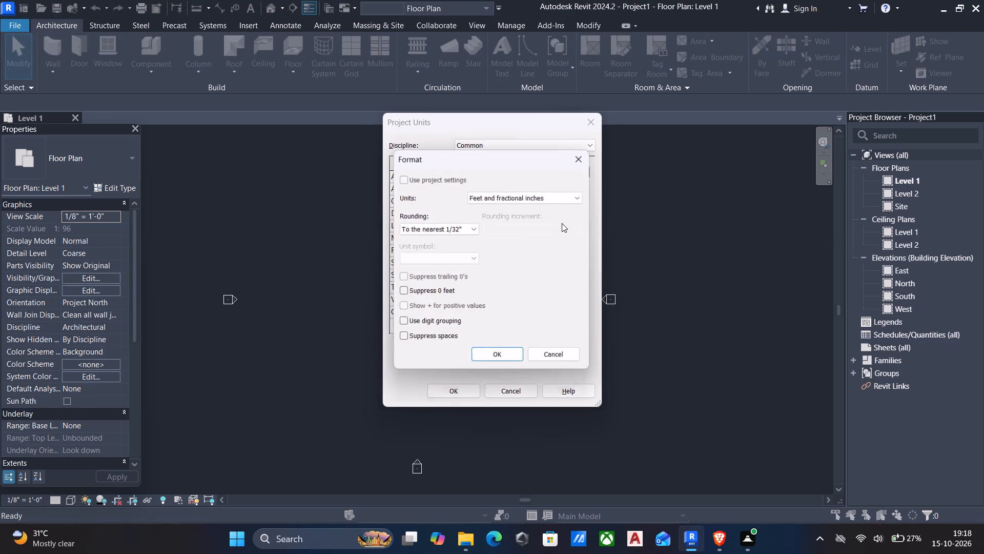
{"action": "left_click", "coordinate": [474, 231]}
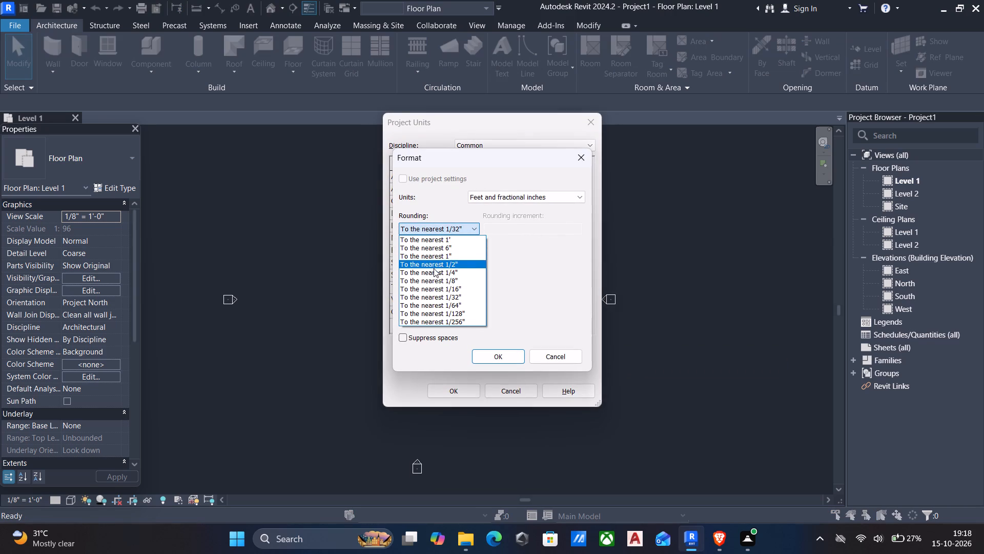
{"action": "left_click", "coordinate": [432, 270]}
{"action": "left_click", "coordinate": [488, 345]}
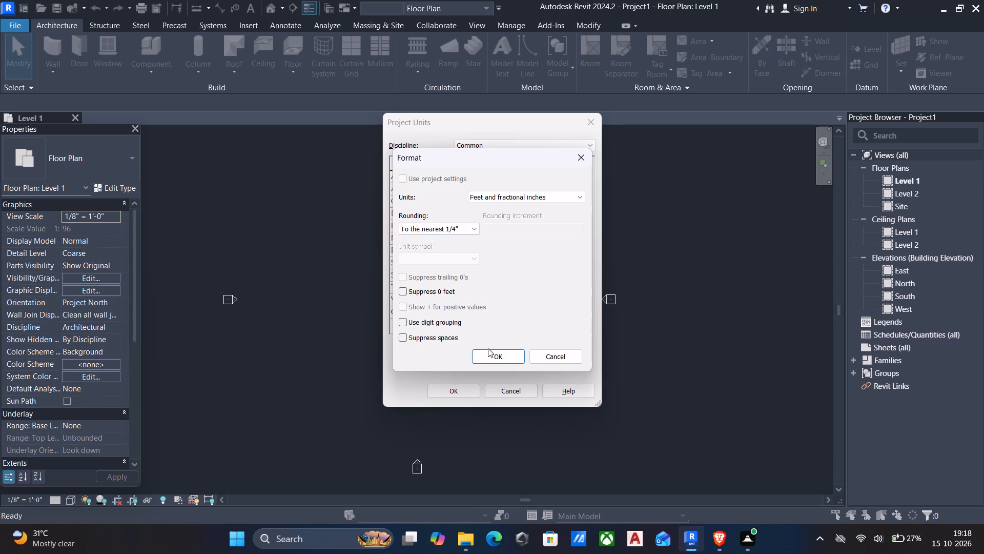
{"action": "left_click", "coordinate": [487, 354]}
{"action": "left_click", "coordinate": [449, 395]}
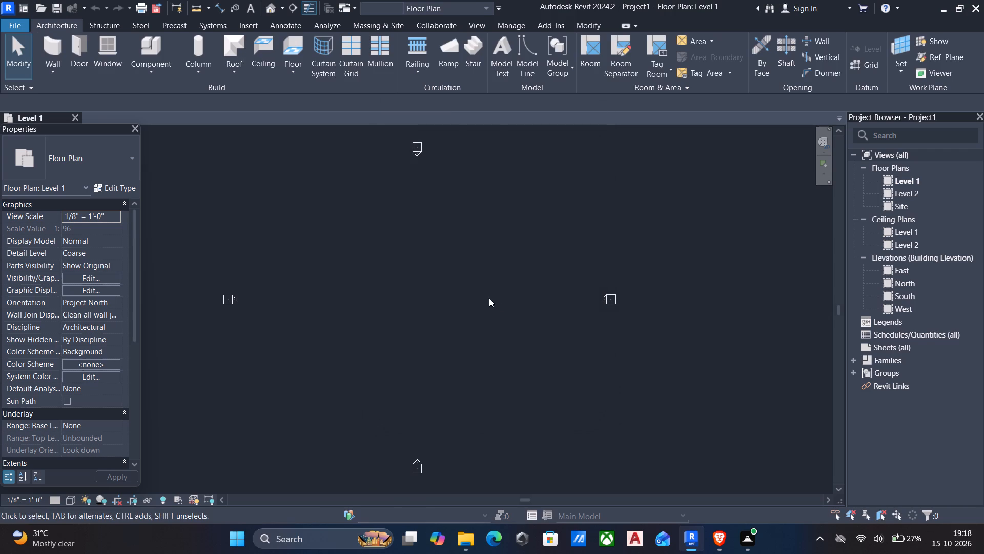
Duplicate the Generic - 8" basic wall type under the name 9" wall.
{"action": "middle_click_drag", "start_coordinate": [489, 298], "coordinate": [608, 302]}
{"action": "type", "text": "wa"}
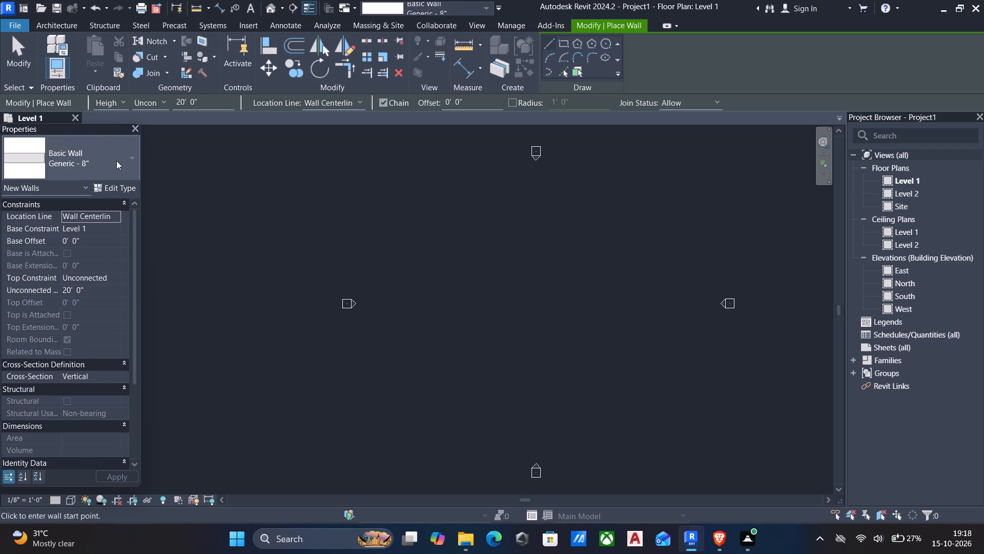
{"action": "left_click", "coordinate": [117, 186]}
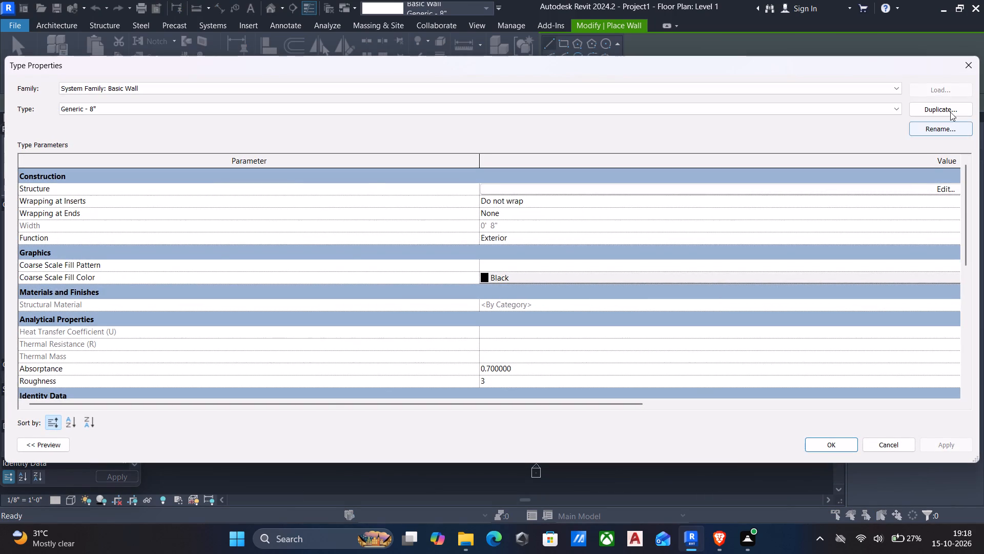
{"action": "left_click", "coordinate": [949, 106]}
{"action": "key", "text": "BackSpace"}
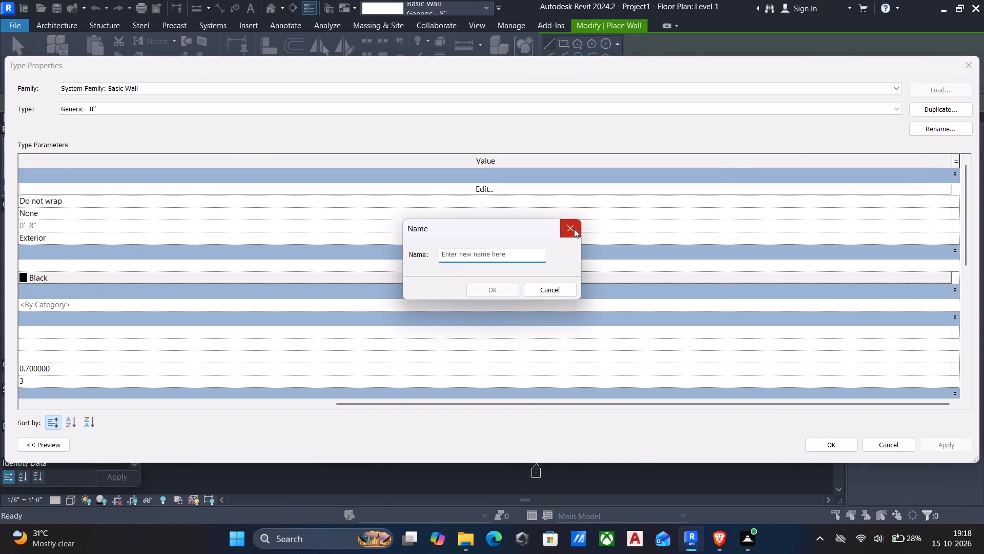
{"action": "key", "text": "9"}
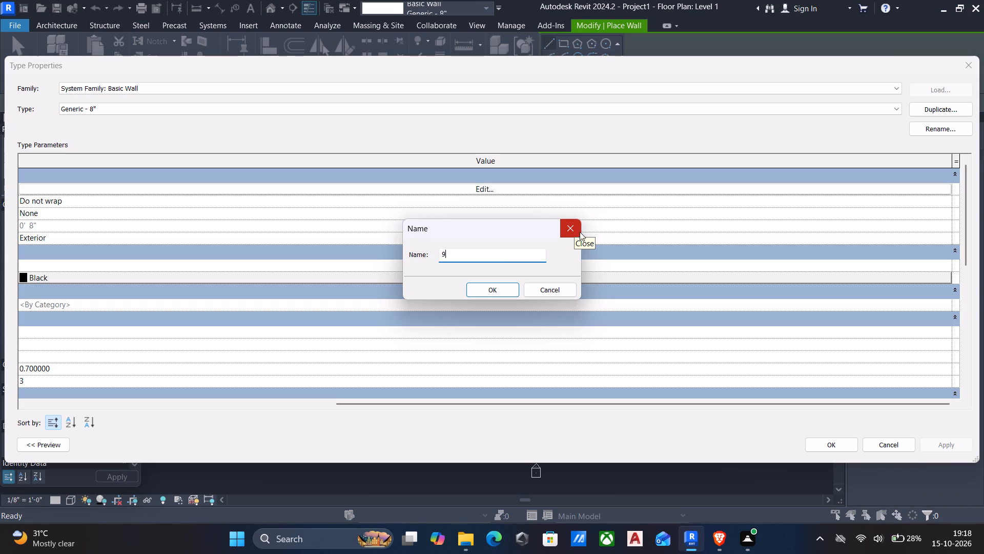
{"action": "key", "text": "shift+quotedbl"}
{"action": "key", "text": "space"}
{"action": "type", "text": "wall"}
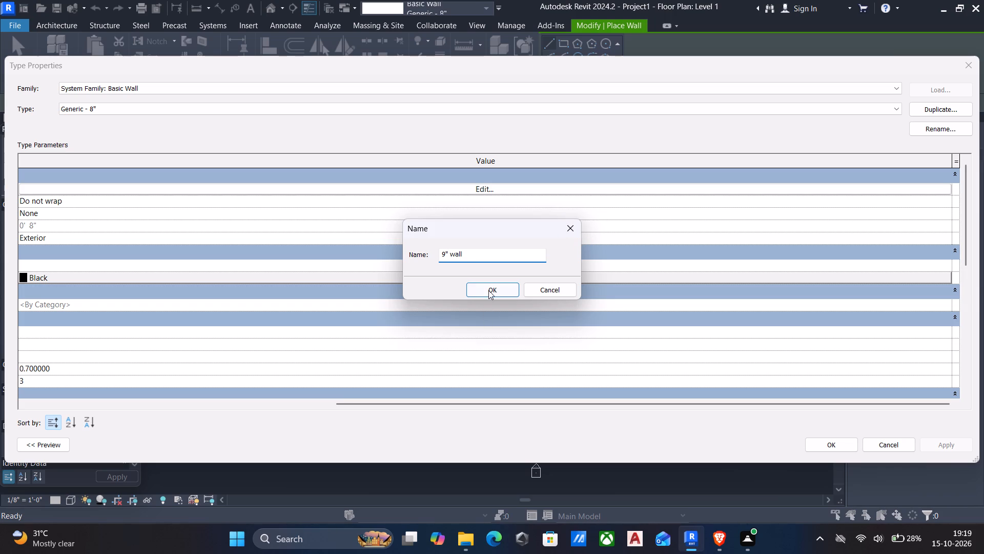
{"action": "left_click", "coordinate": [489, 289]}
Set the structure layer thickness of the 9" wall type to 9" and apply the type changes.
{"action": "left_click", "coordinate": [484, 190]}
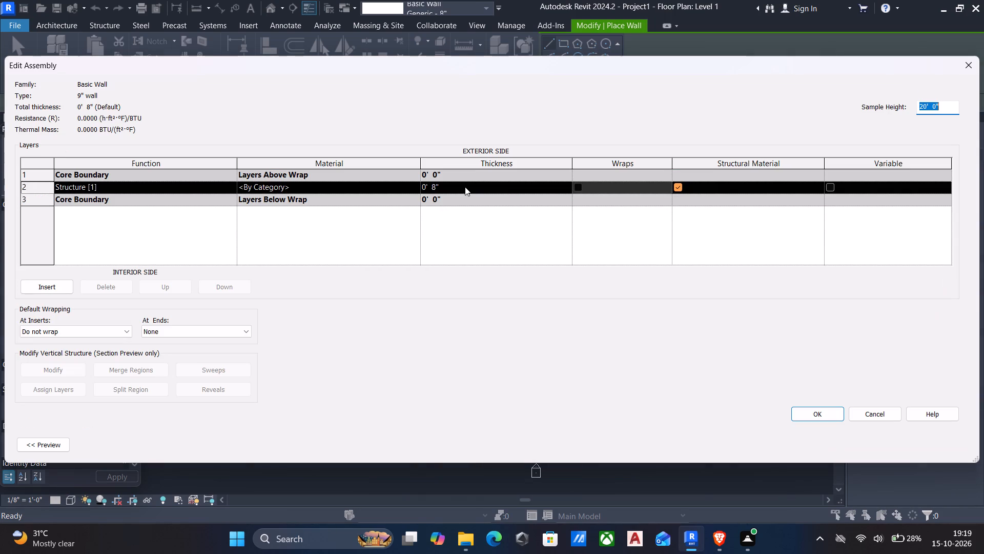
{"action": "left_click", "coordinate": [545, 187]}
{"action": "type", "text": "9\""}
{"action": "key", "text": "space"}
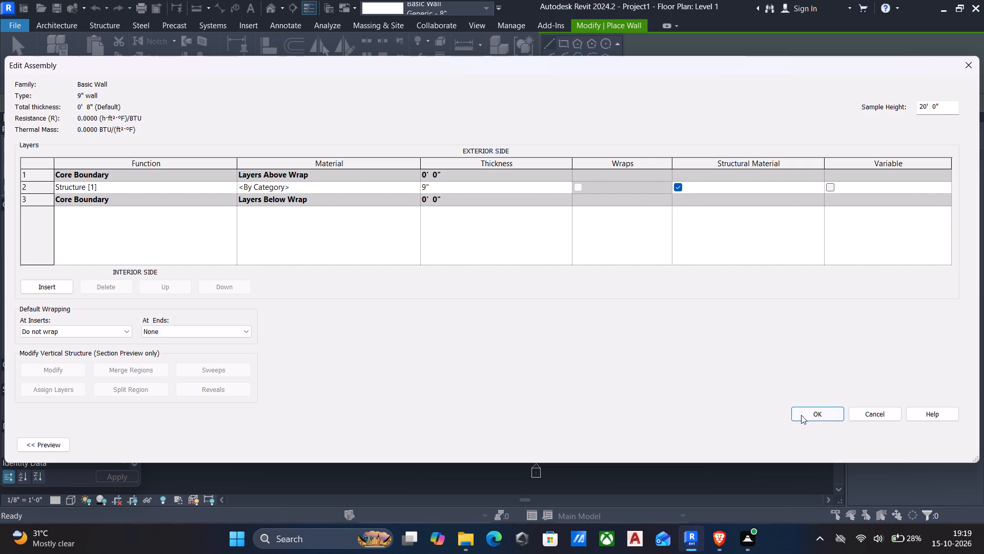
{"action": "left_click", "coordinate": [802, 413]}
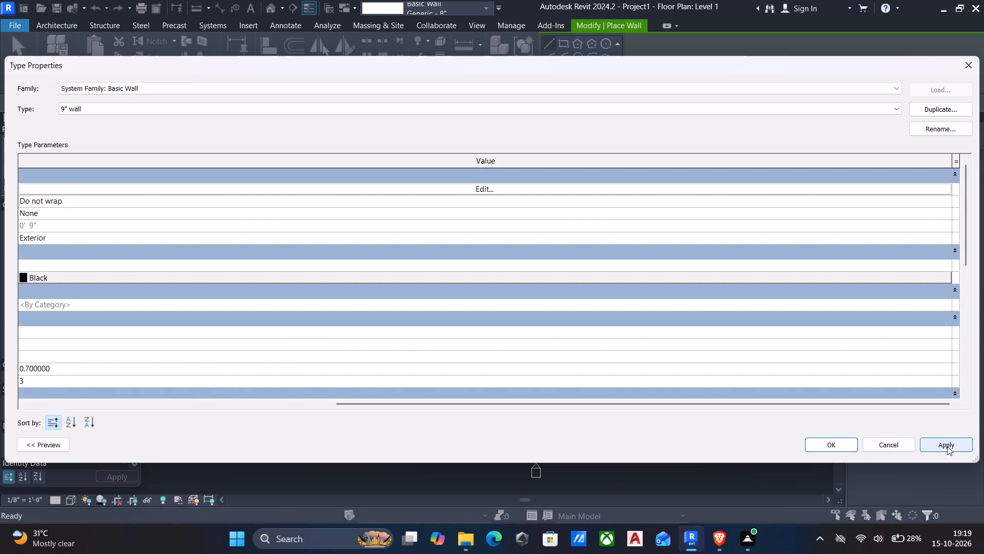
{"action": "left_click", "coordinate": [947, 446]}
{"action": "left_click", "coordinate": [846, 443]}
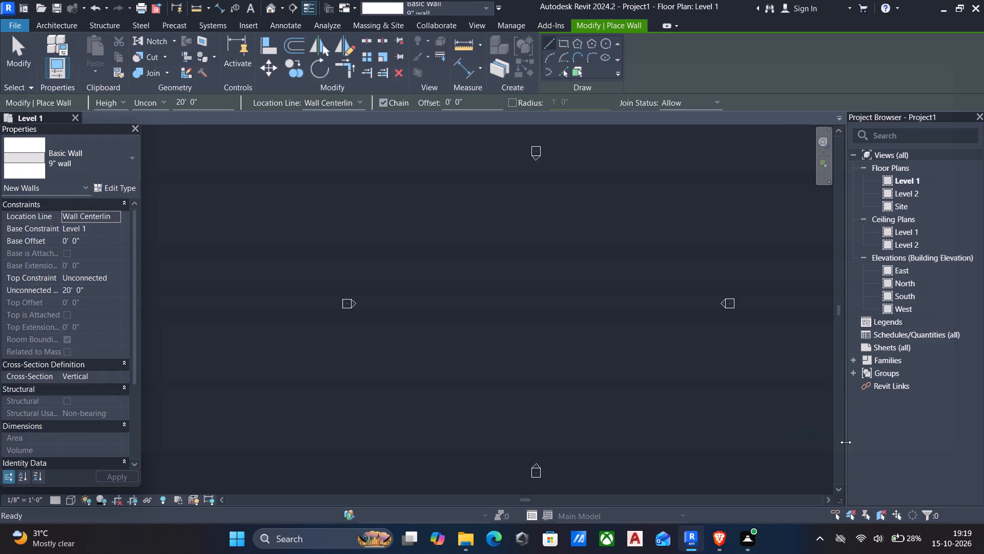
In the South elevation, set the height of Level 2 above Level 1 to 12'.
{"action": "middle_click_drag", "start_coordinate": [765, 380], "coordinate": [756, 388]}
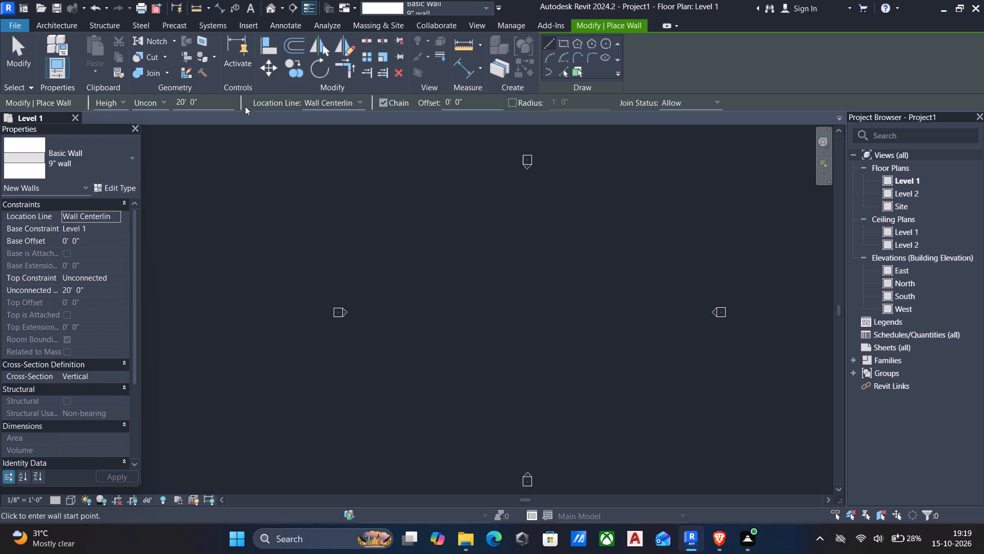
{"action": "double_click", "coordinate": [908, 296]}
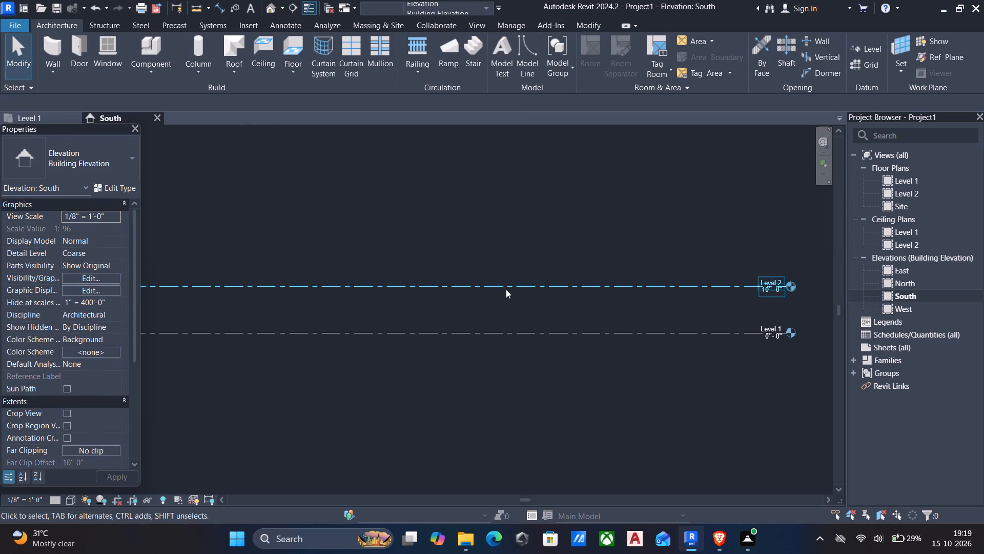
{"action": "left_click", "coordinate": [506, 289]}
{"action": "left_click", "coordinate": [183, 309]}
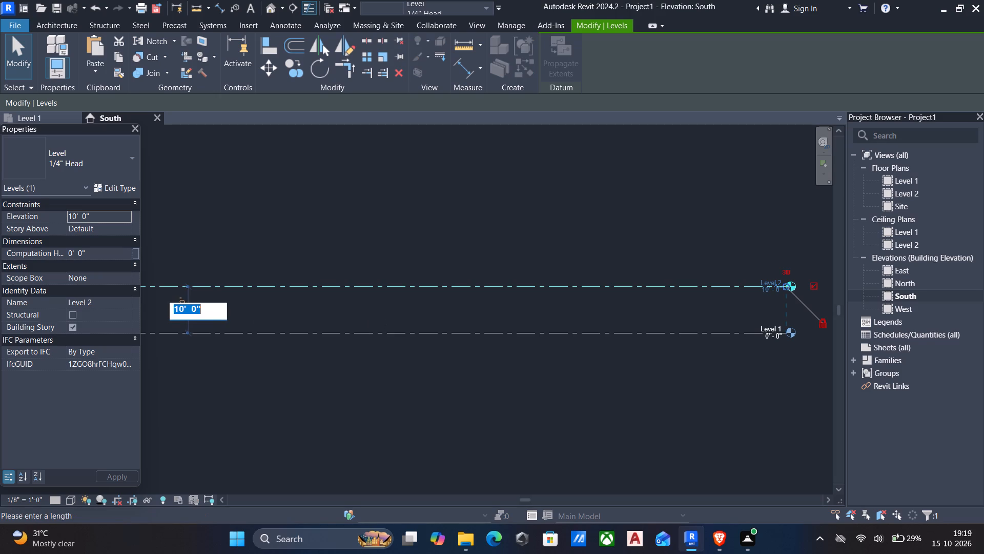
{"action": "type", "text": "12'"}
{"action": "key", "text": "Return"}
Add a full-length level 6" above Level 2, using a 6" offset.
{"action": "middle_click_drag", "start_coordinate": [305, 312], "coordinate": [495, 328]}
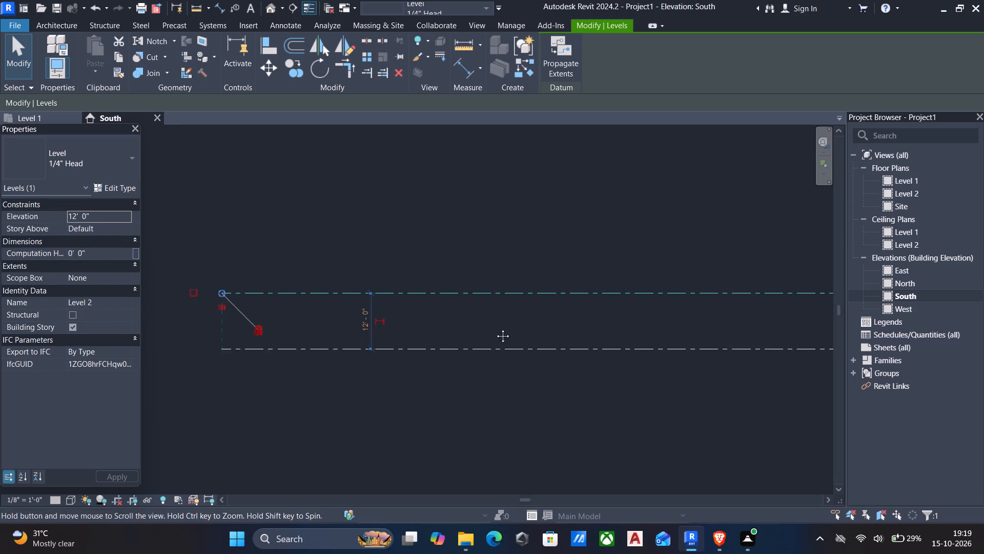
{"action": "middle_click_drag", "start_coordinate": [495, 328], "coordinate": [505, 327]}
{"action": "type", "text": "ll"}
{"action": "key", "text": "l"}
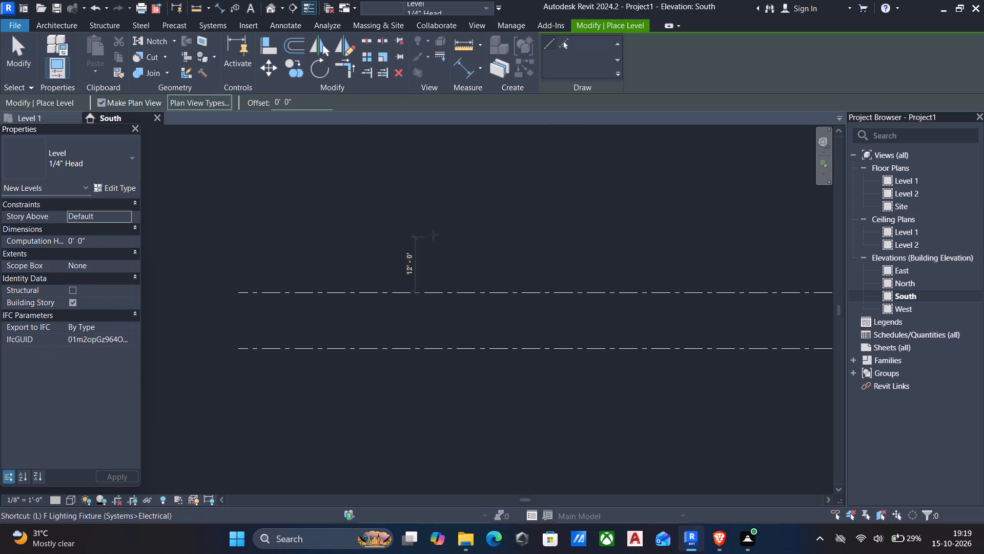
{"action": "left_click_drag", "start_coordinate": [307, 100], "coordinate": [171, 95]}
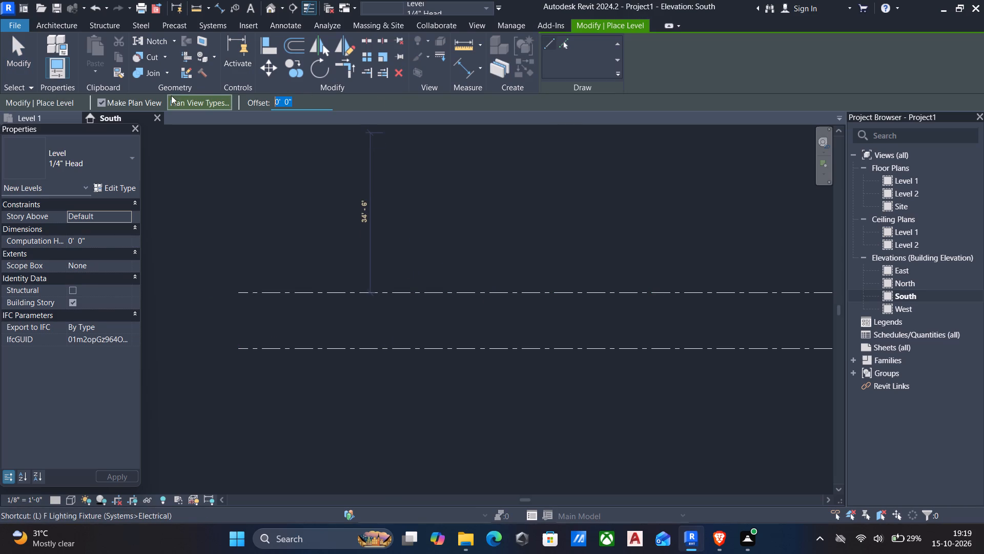
{"action": "type", "text": "6\""}
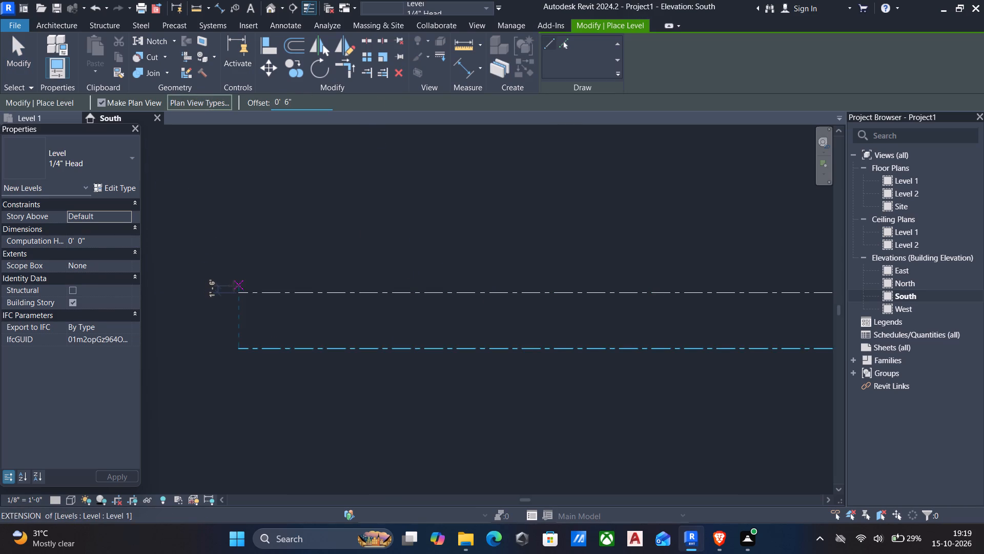
{"action": "left_click", "coordinate": [234, 287]}
{"action": "scroll", "coordinate": [372, 257], "scroll_direction": "down", "scroll_amount": 3}
{"action": "middle_click_drag", "start_coordinate": [496, 273], "coordinate": [444, 301]}
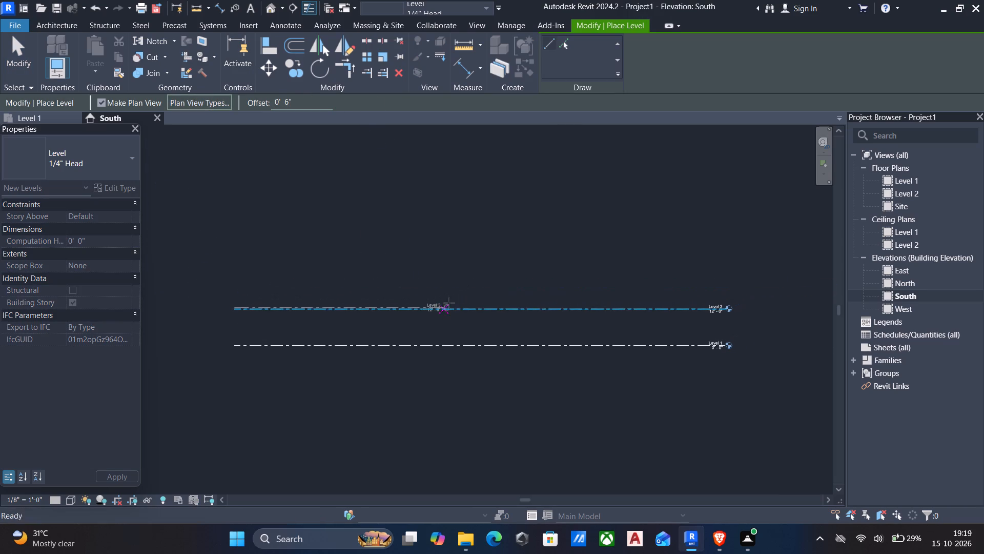
{"action": "left_click", "coordinate": [721, 302]}
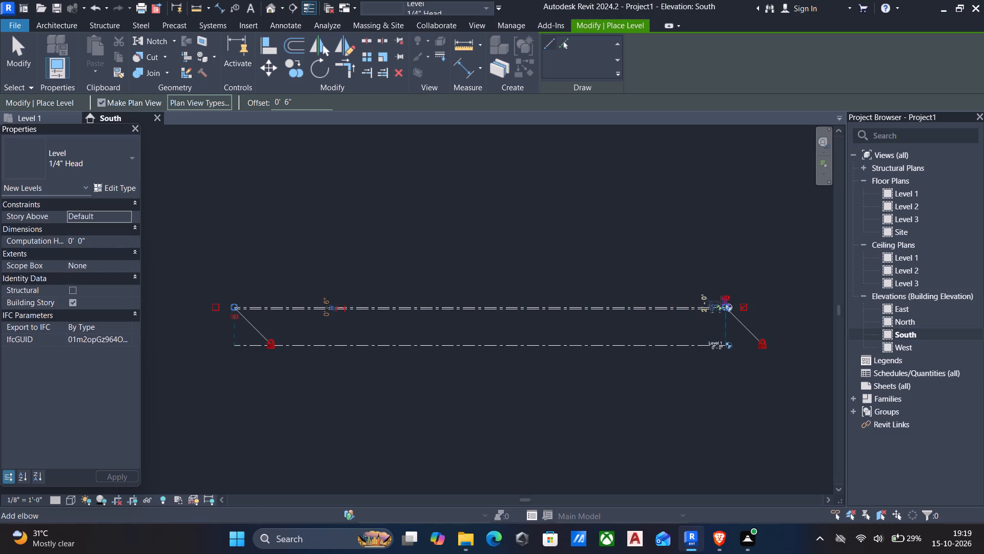
{"action": "key", "text": "Escape"}
Add another full-length level 10' above Level 3, using a 10' offset.
{"action": "left_click_drag", "start_coordinate": [304, 103], "coordinate": [106, 73]}
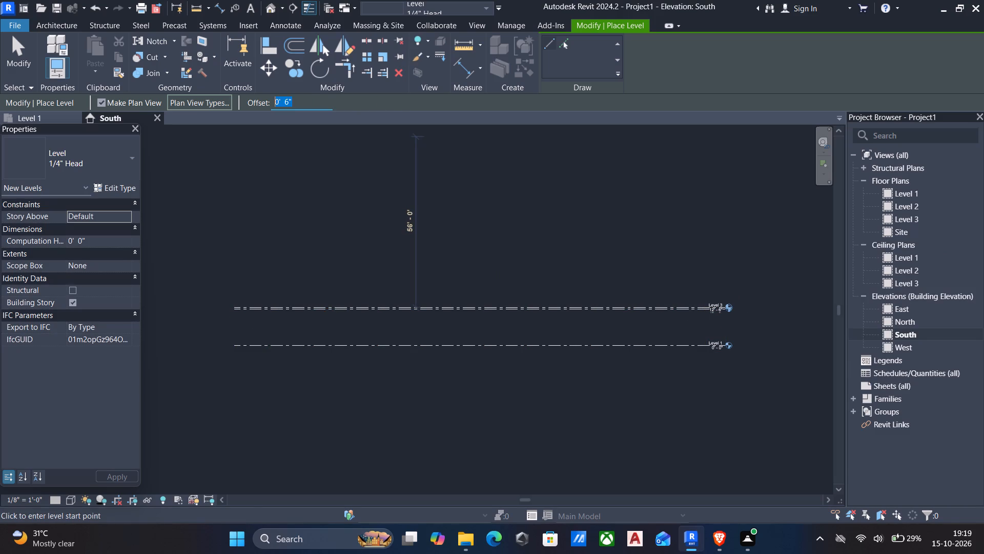
{"action": "left_click_drag", "start_coordinate": [106, 73], "coordinate": [98, 71]}
{"action": "type", "text": "10'"}
{"action": "scroll", "coordinate": [251, 331], "scroll_direction": "up", "scroll_amount": 5}
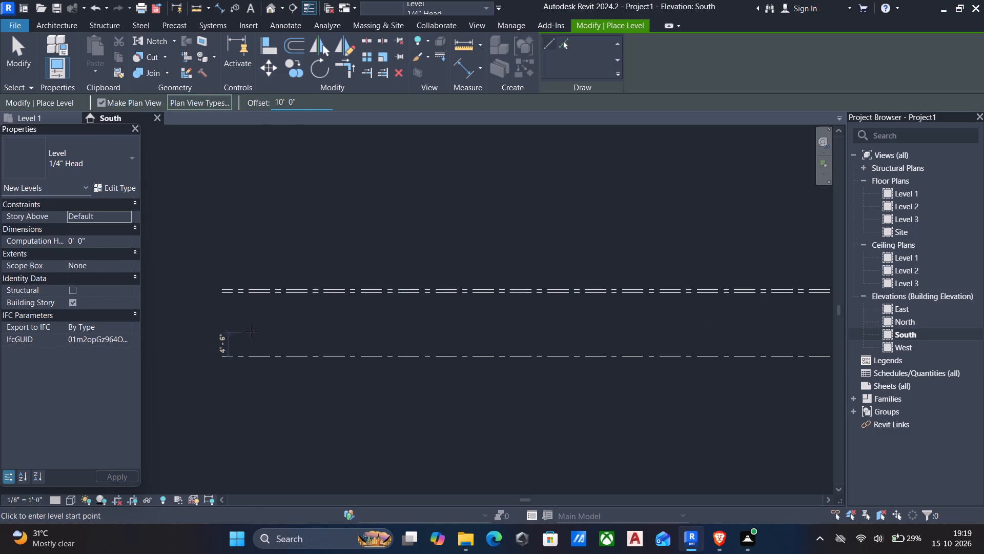
{"action": "left_click", "coordinate": [215, 284]}
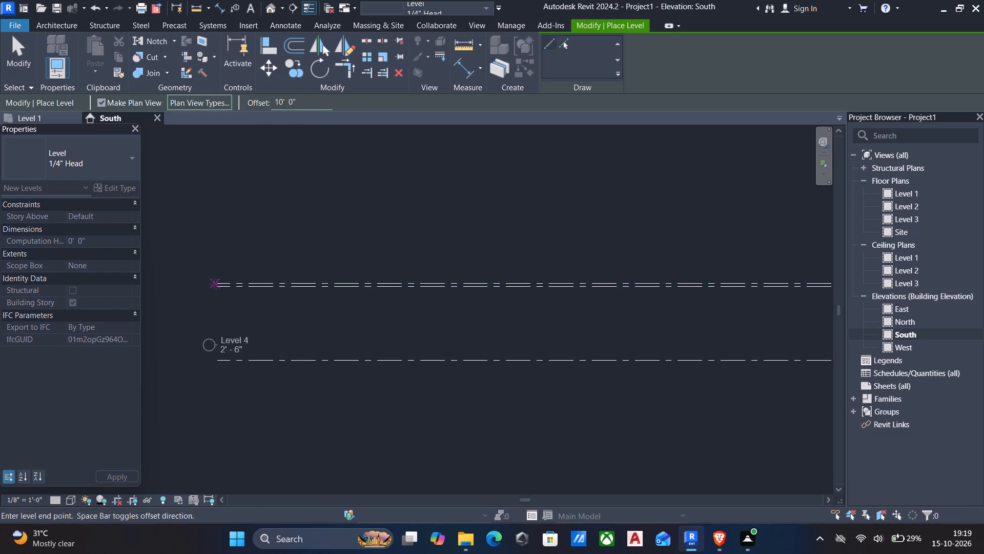
{"action": "scroll", "coordinate": [262, 274], "scroll_direction": "down", "scroll_amount": 4}
{"action": "middle_click_drag", "start_coordinate": [428, 260], "coordinate": [389, 275]}
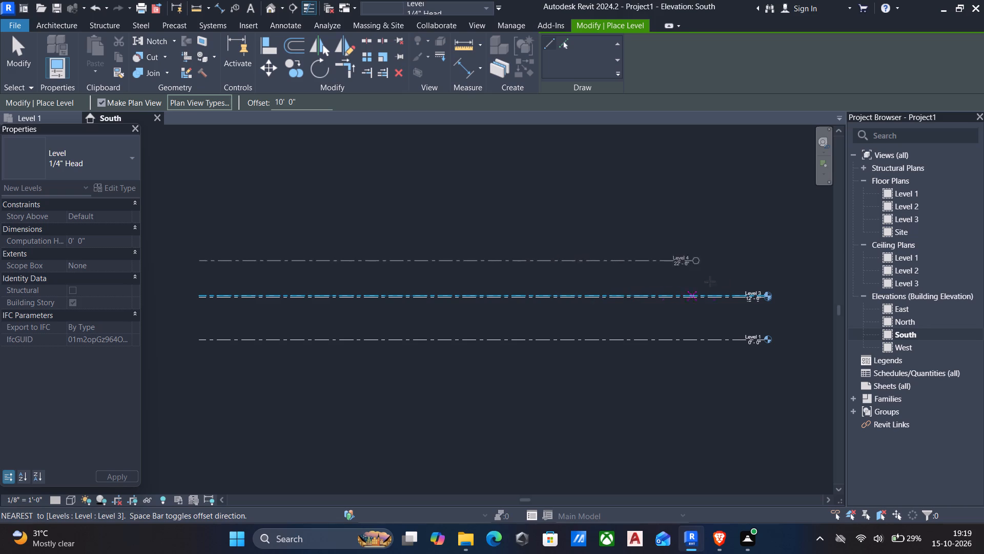
{"action": "left_click", "coordinate": [767, 275]}
{"action": "key", "text": "Escape"}
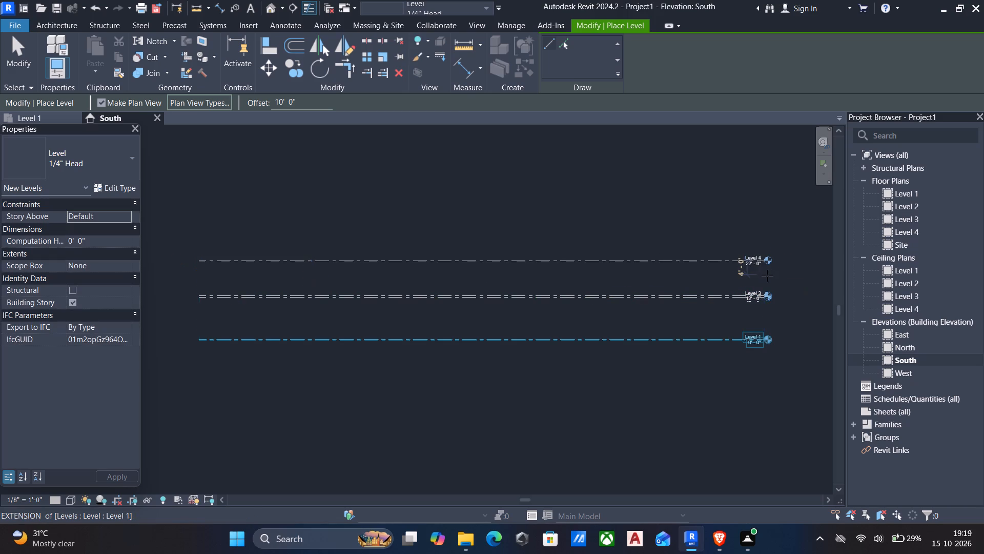
{"action": "key", "text": "Escape"}
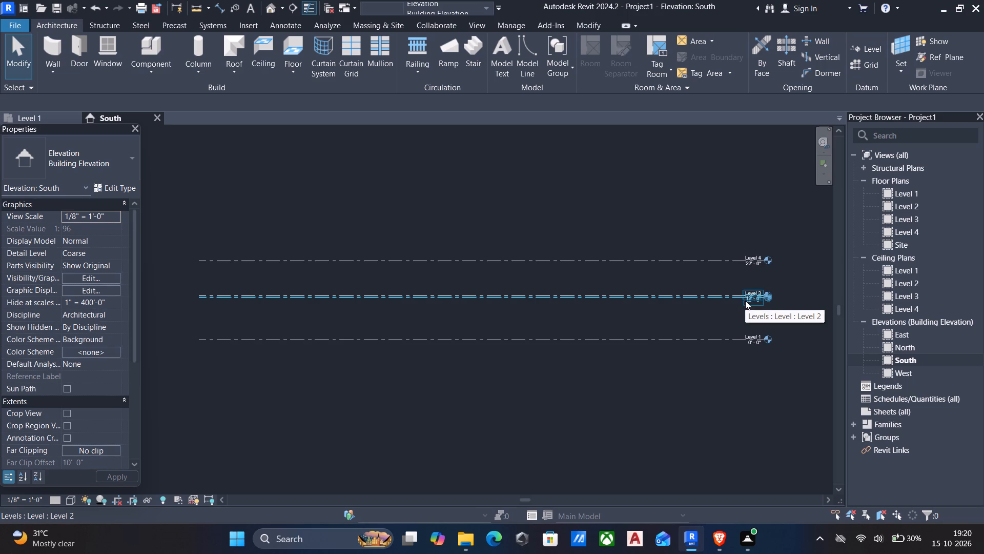
Add a full-length level 6" above Level 4, using a 6" offset.
{"action": "left_click", "coordinate": [587, 265]}
{"action": "type", "text": "ll"}
{"action": "left_click_drag", "start_coordinate": [311, 104], "coordinate": [196, 72]}
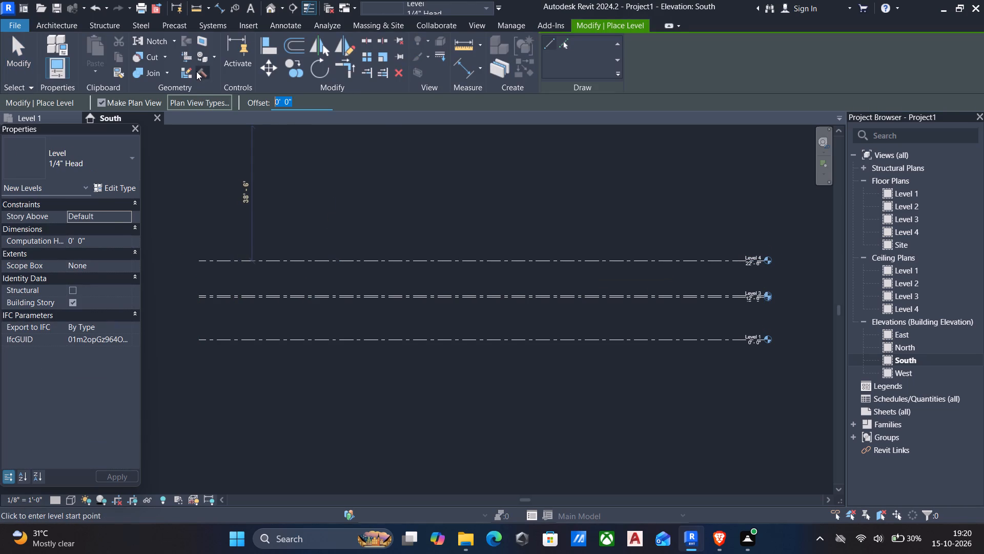
{"action": "type", "text": "6\""}
{"action": "scroll", "coordinate": [211, 266], "scroll_direction": "up", "scroll_amount": 3}
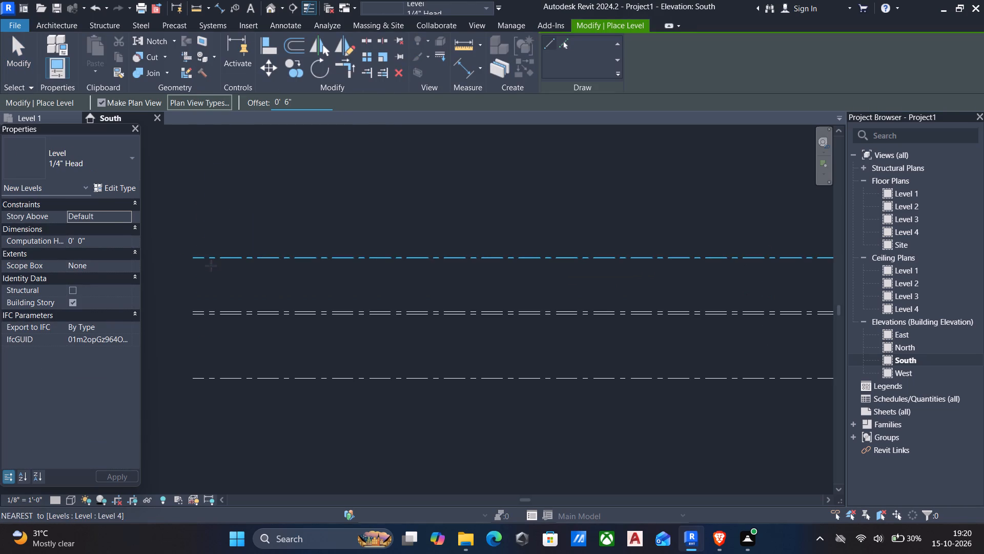
{"action": "left_click", "coordinate": [190, 255]}
{"action": "scroll", "coordinate": [283, 261], "scroll_direction": "down", "scroll_amount": 4}
{"action": "middle_click_drag", "start_coordinate": [505, 239], "coordinate": [477, 267]}
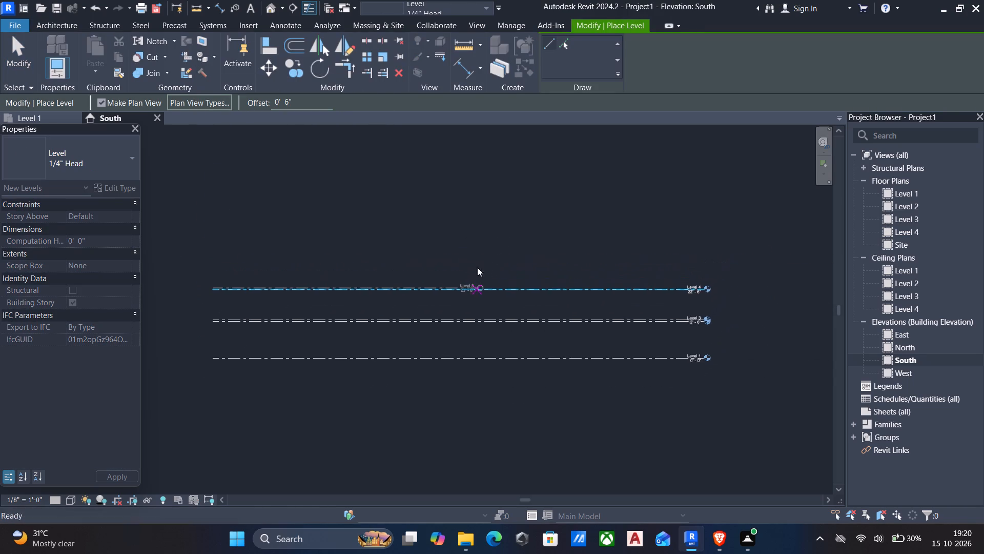
{"action": "left_click", "coordinate": [709, 281]}
{"action": "key", "text": "Escape"}
{"action": "middle_click_drag", "start_coordinate": [613, 264], "coordinate": [629, 248]}
{"action": "key", "text": "Escape"}
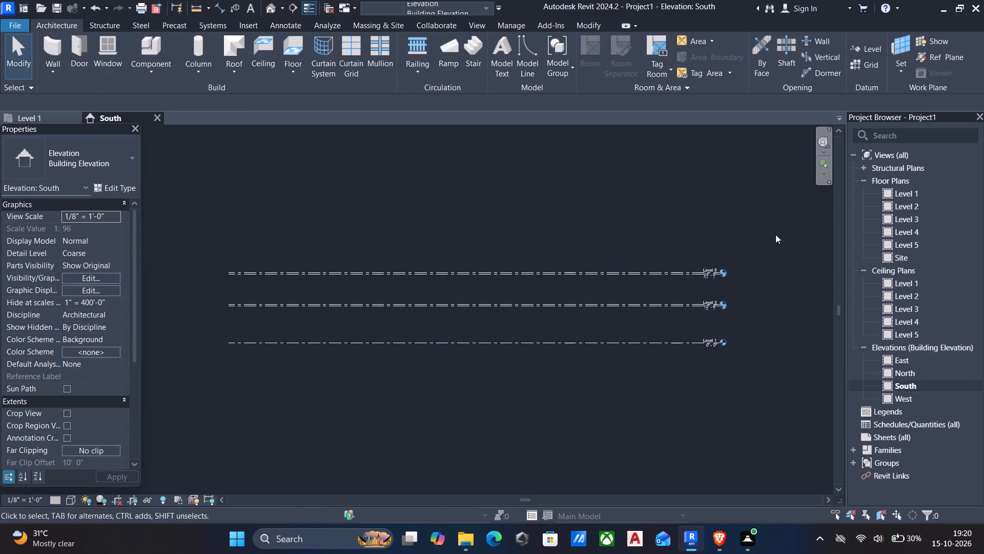
On the Level 1 plan, draw a rectangle of 9" walls up to Level 2, exterior finish face location line, about 49'-6" by 38'-0".
{"action": "double_click", "coordinate": [907, 195]}
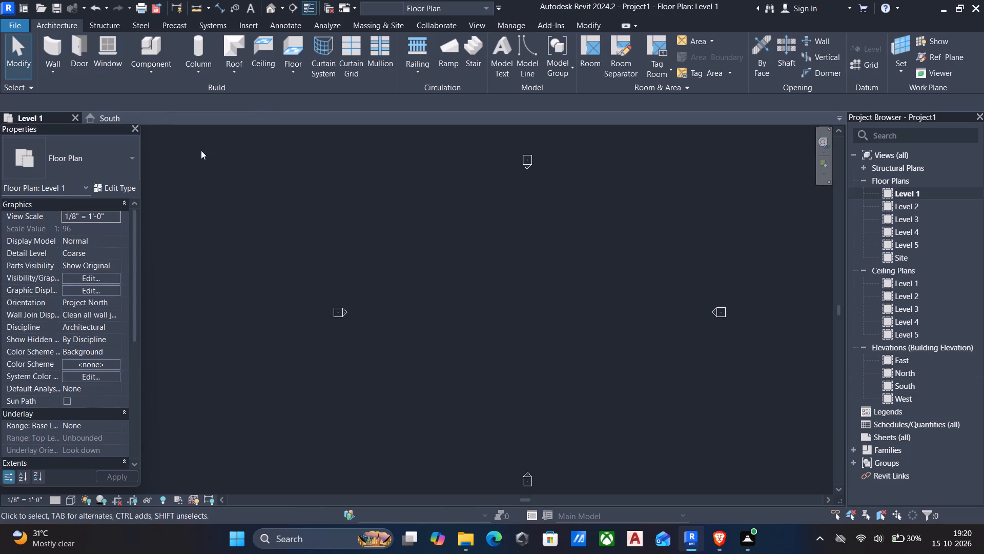
{"action": "middle_click_drag", "start_coordinate": [541, 246], "coordinate": [514, 250]}
{"action": "type", "text": "wa"}
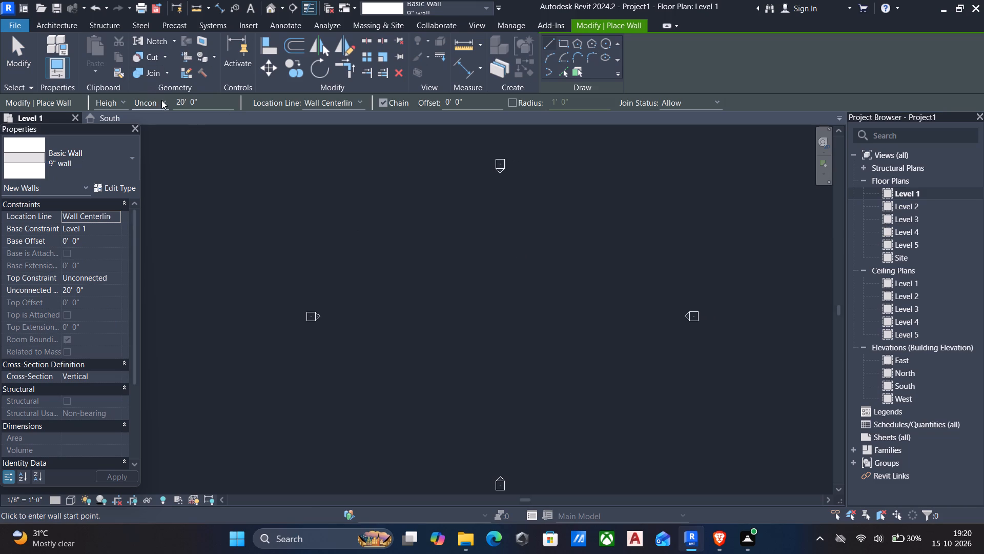
{"action": "left_click", "coordinate": [161, 101]}
{"action": "left_click", "coordinate": [157, 129]}
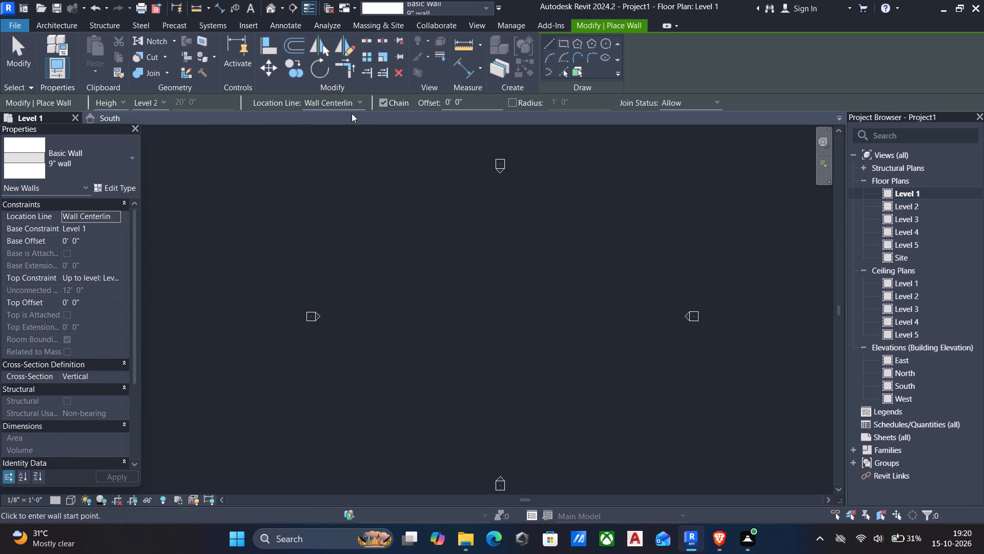
{"action": "left_click", "coordinate": [359, 104]}
{"action": "left_click", "coordinate": [346, 136]}
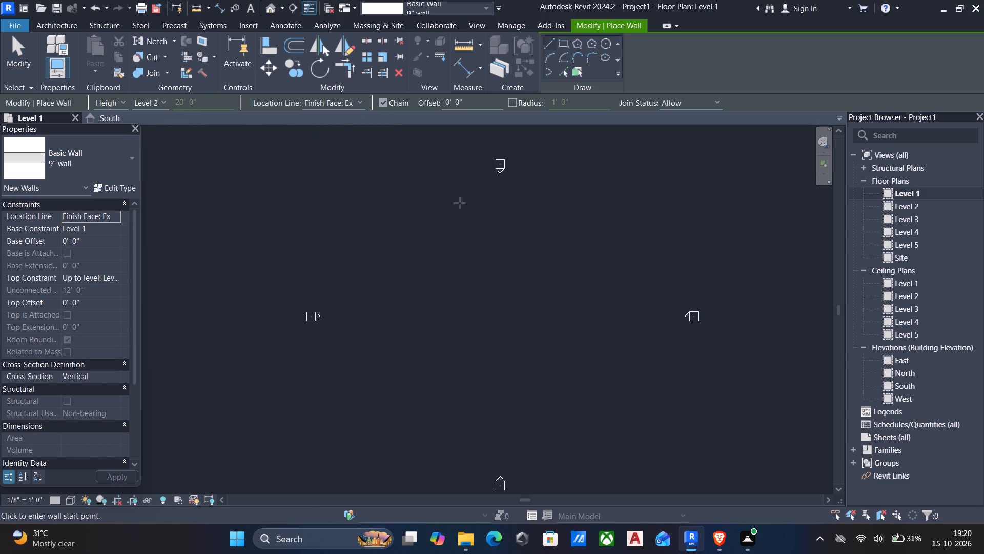
{"action": "left_click", "coordinate": [563, 44]}
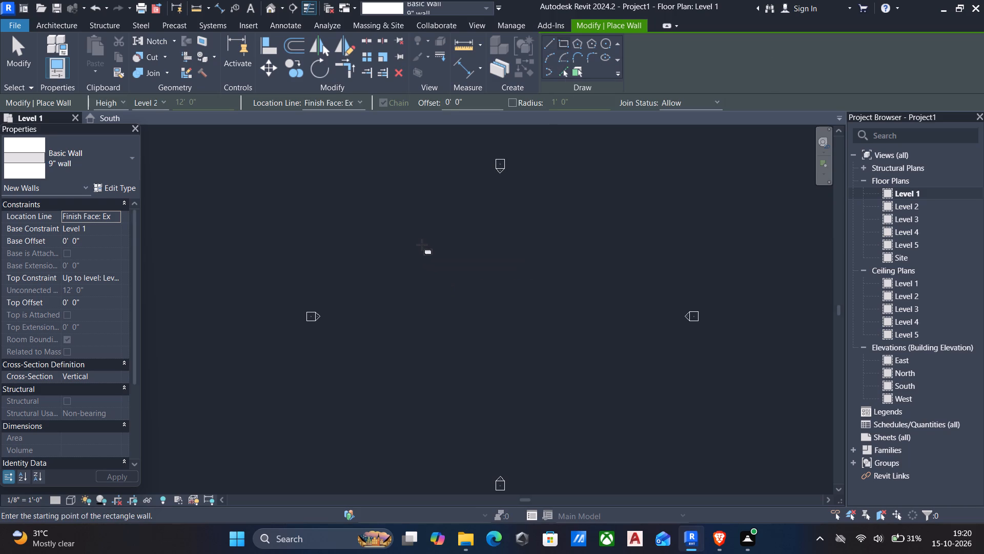
{"action": "scroll", "coordinate": [436, 279], "scroll_direction": "up", "scroll_amount": 6}
{"action": "left_click", "coordinate": [436, 248]}
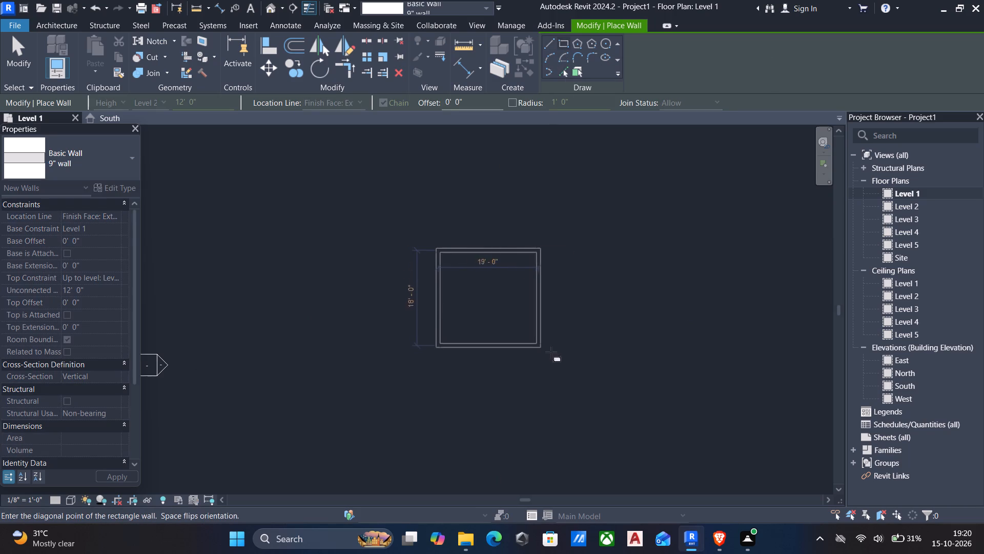
{"action": "scroll", "coordinate": [583, 362], "scroll_direction": "down", "scroll_amount": 1}
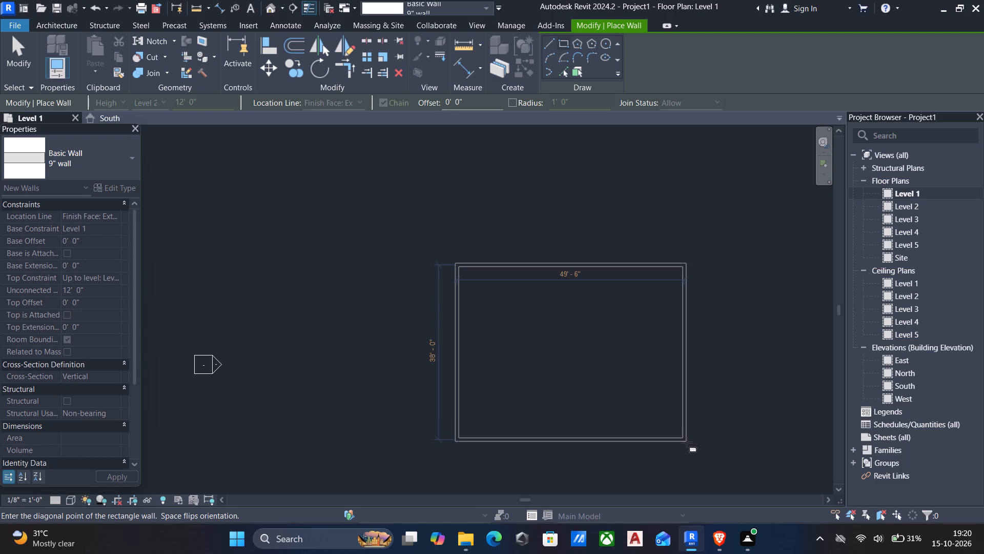
{"action": "left_click", "coordinate": [687, 442]}
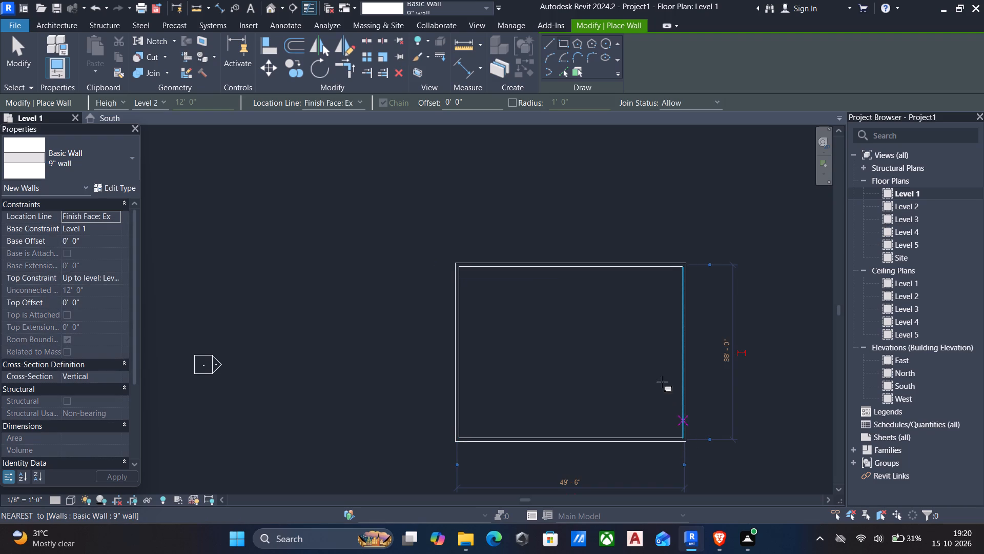
Draw two chained walls enclosing the southeast corner, about 10' north from the south wall and across to the east wall.
{"action": "left_click", "coordinate": [553, 43]}
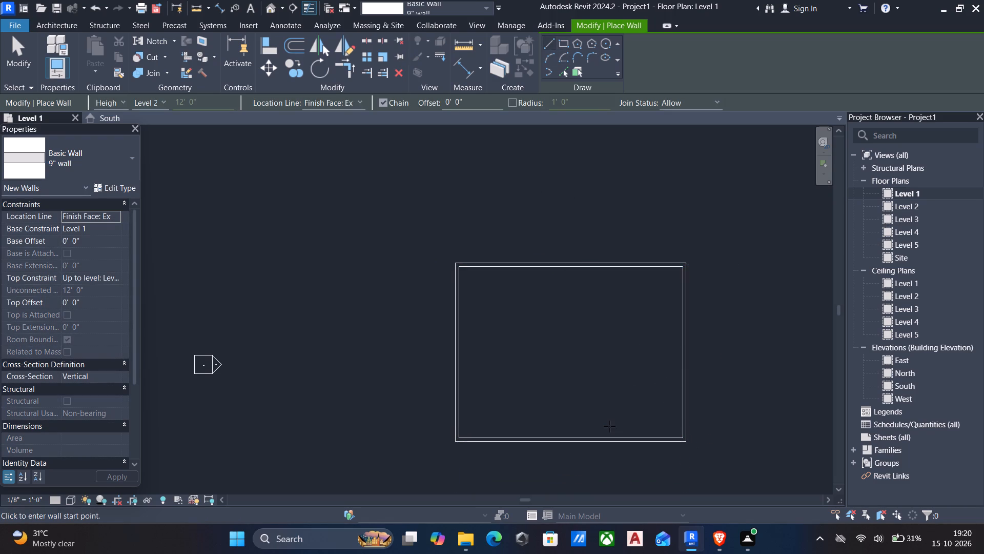
{"action": "left_click", "coordinate": [621, 435]}
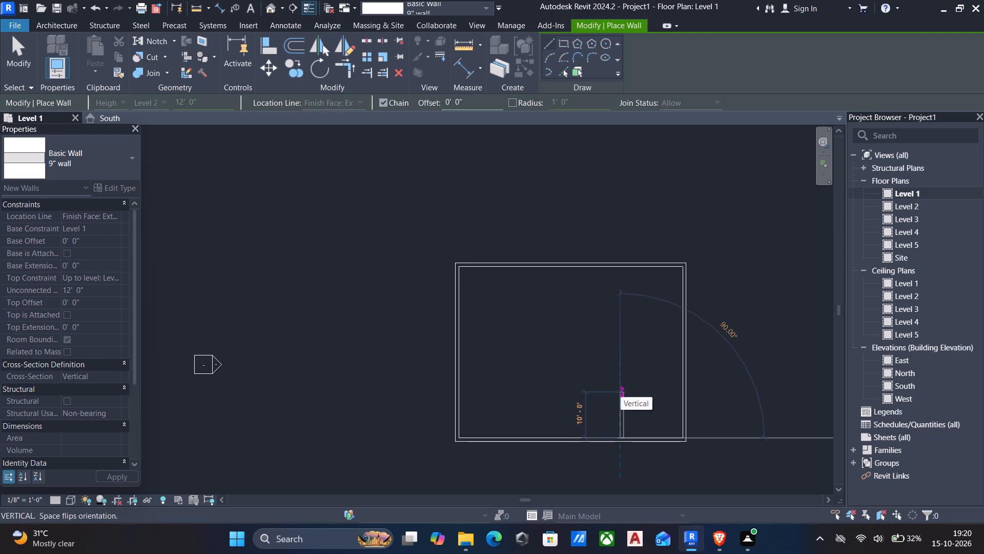
{"action": "left_click", "coordinate": [621, 391]}
{"action": "left_click", "coordinate": [678, 388]}
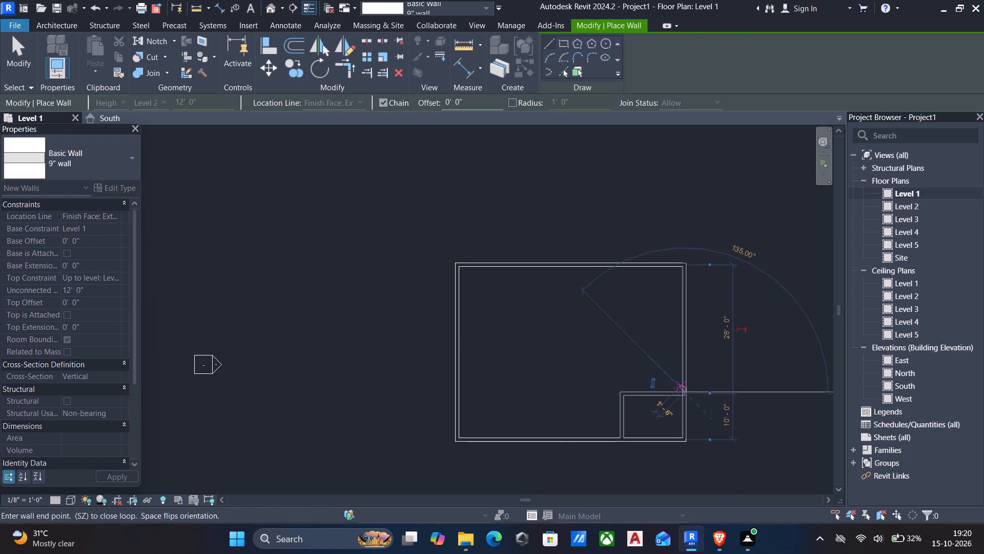
{"action": "key", "text": "Escape"}
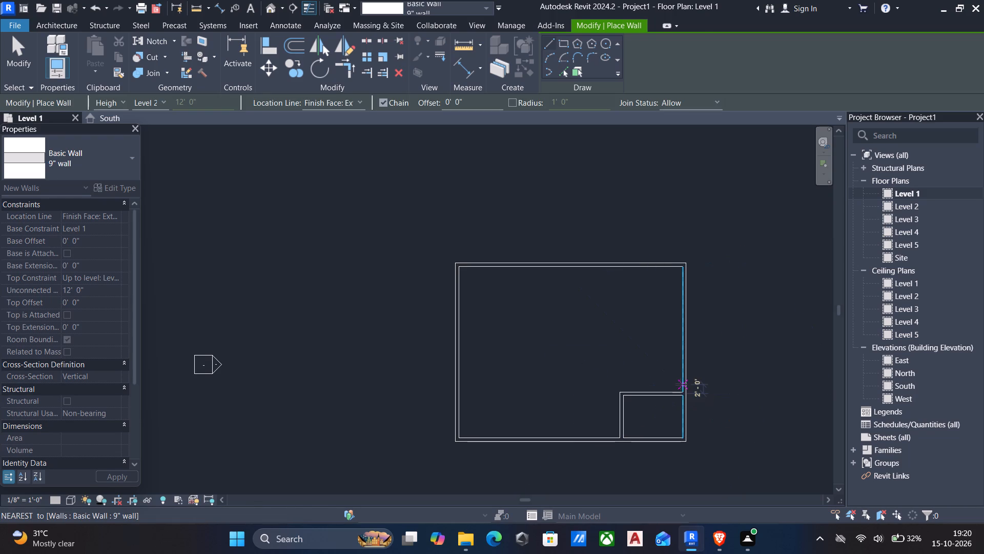
Split the east and south outer walls partway along their segments bounding the small corner enclosure.
{"action": "type", "text": "tr"}
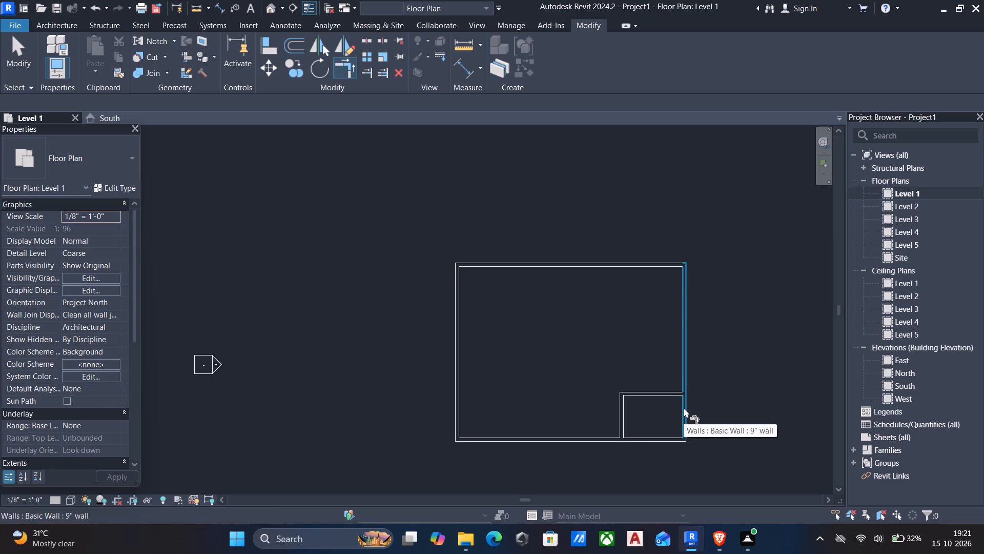
{"action": "key", "text": "Escape"}
{"action": "type", "text": "sl"}
{"action": "left_click", "coordinate": [689, 411]}
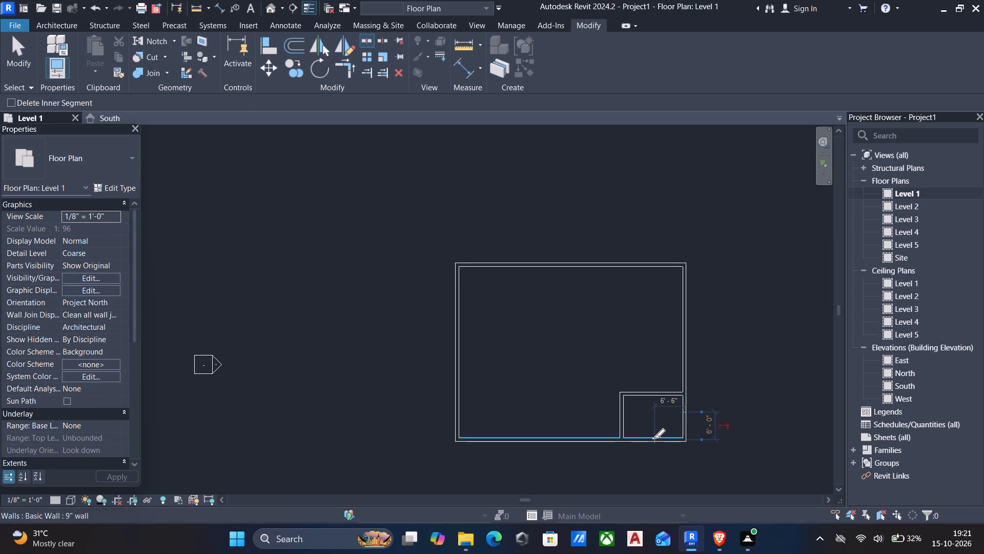
{"action": "left_click", "coordinate": [649, 439]}
{"action": "key", "text": "Escape"}
{"action": "key", "text": "Escape"}
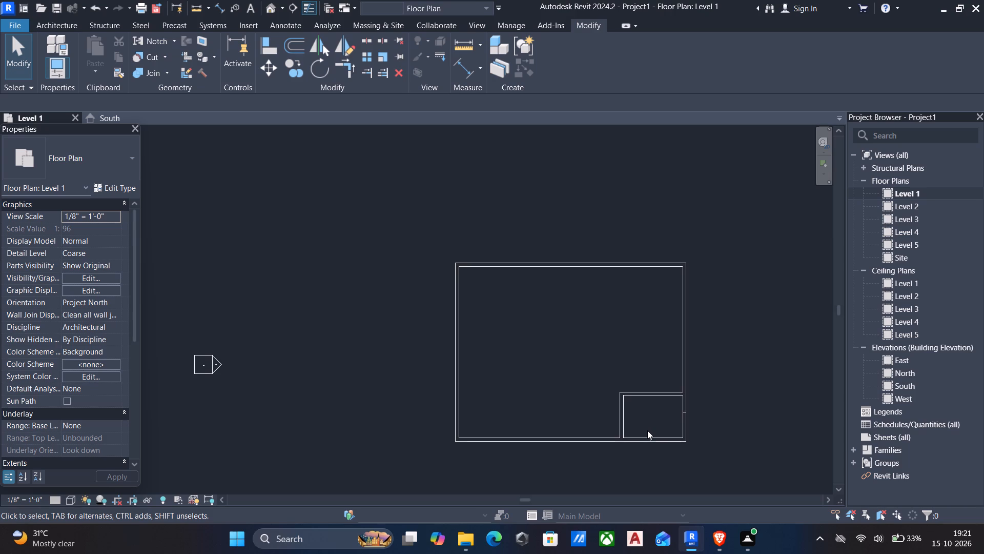
Trim the south and east outer walls to corners with the two inner walls, forming an L-shaped outline.
{"action": "type", "text": "tr"}
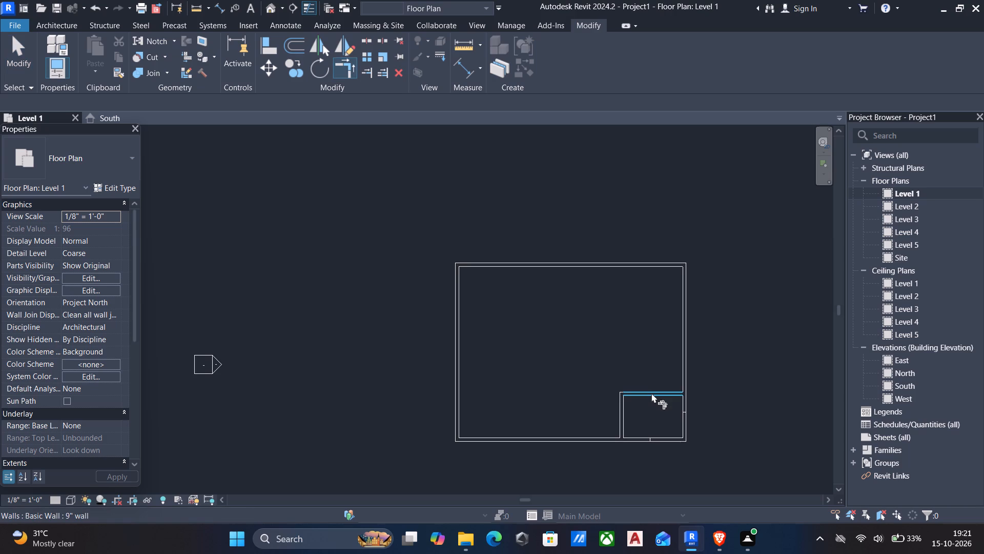
{"action": "left_click", "coordinate": [589, 441]}
{"action": "left_click", "coordinate": [618, 406]}
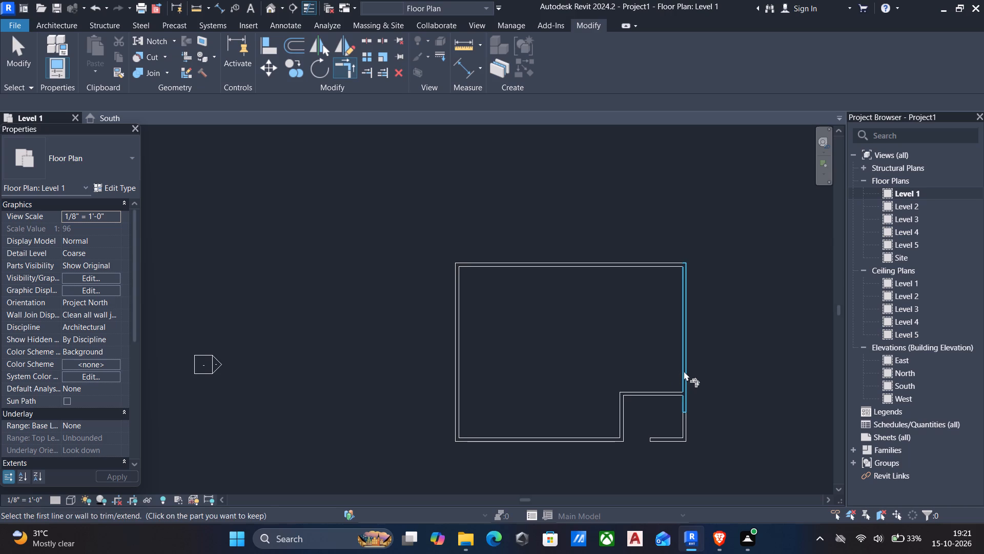
{"action": "left_click", "coordinate": [684, 371]}
{"action": "left_click", "coordinate": [658, 390]}
{"action": "key", "text": "Escape"}
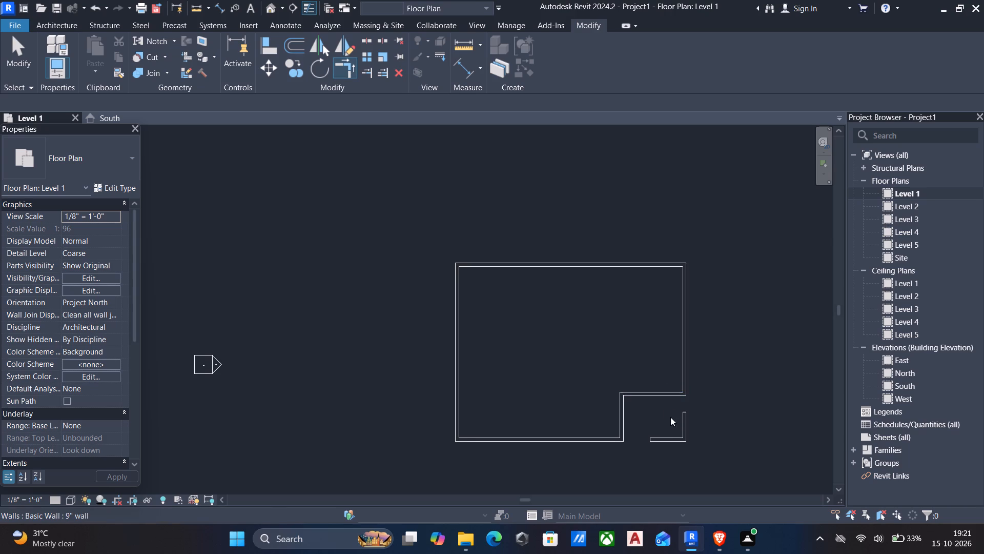
Delete the two leftover wall pieces at the old southeast corner.
{"action": "left_click_drag", "start_coordinate": [701, 452], "coordinate": [663, 425]}
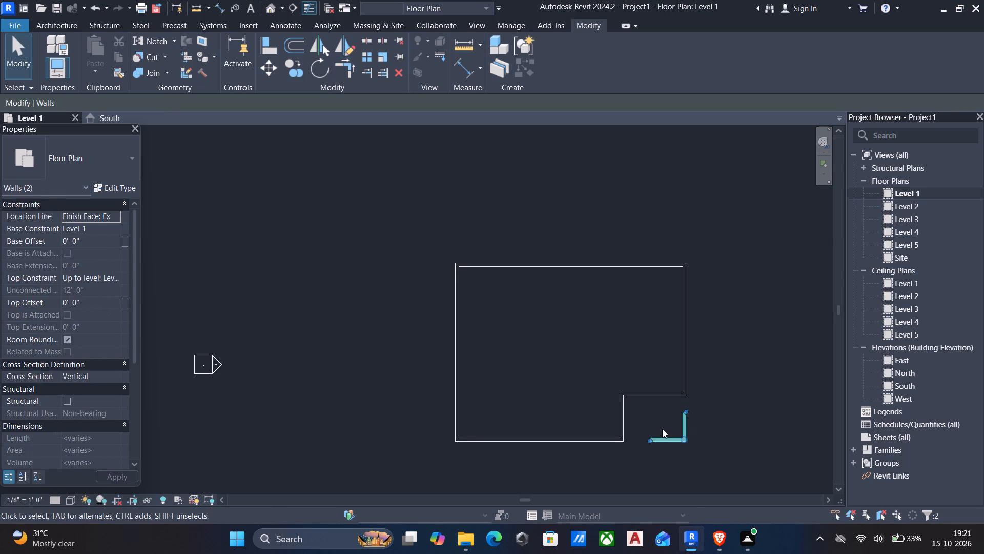
{"action": "key", "text": "Delete"}
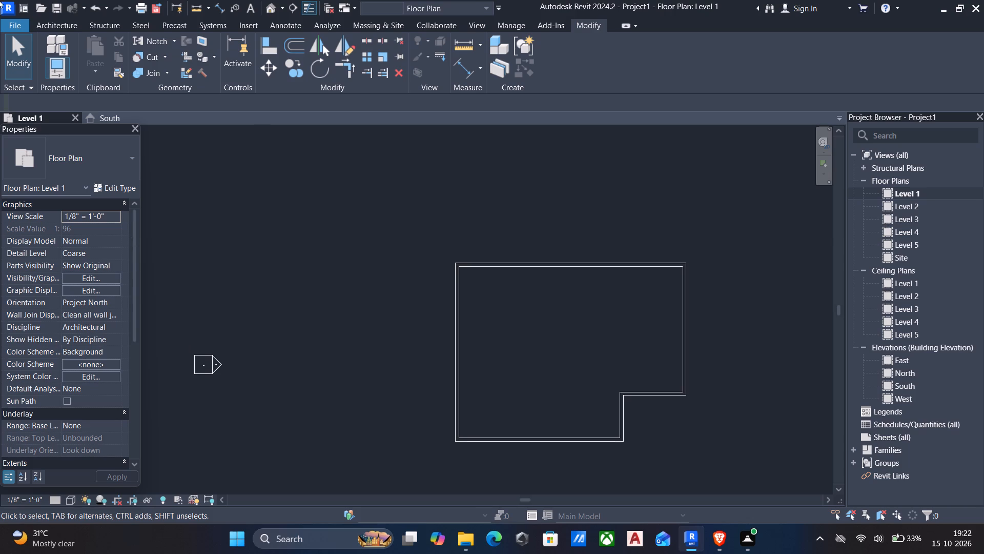
Start an architectural floor on Level 1 and duplicate the Generic - 12" floor type as 6" GF.
{"action": "left_click", "coordinate": [53, 22]}
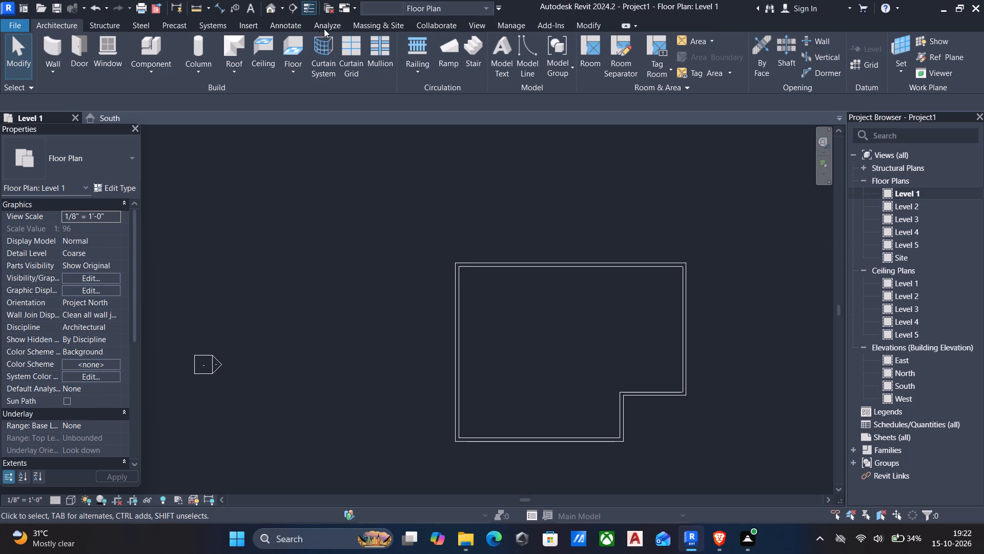
{"action": "left_click", "coordinate": [281, 70]}
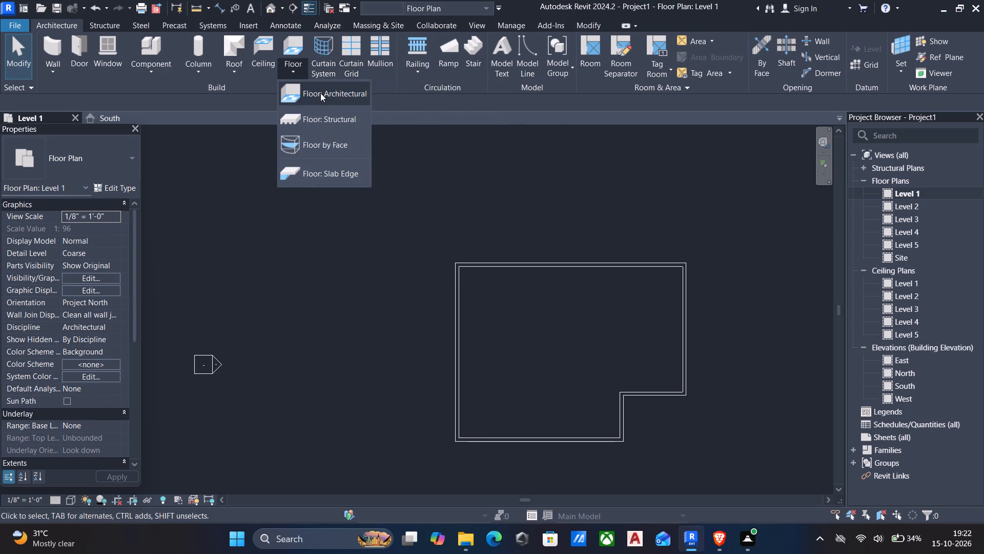
{"action": "left_click", "coordinate": [321, 94]}
{"action": "left_click", "coordinate": [114, 184]}
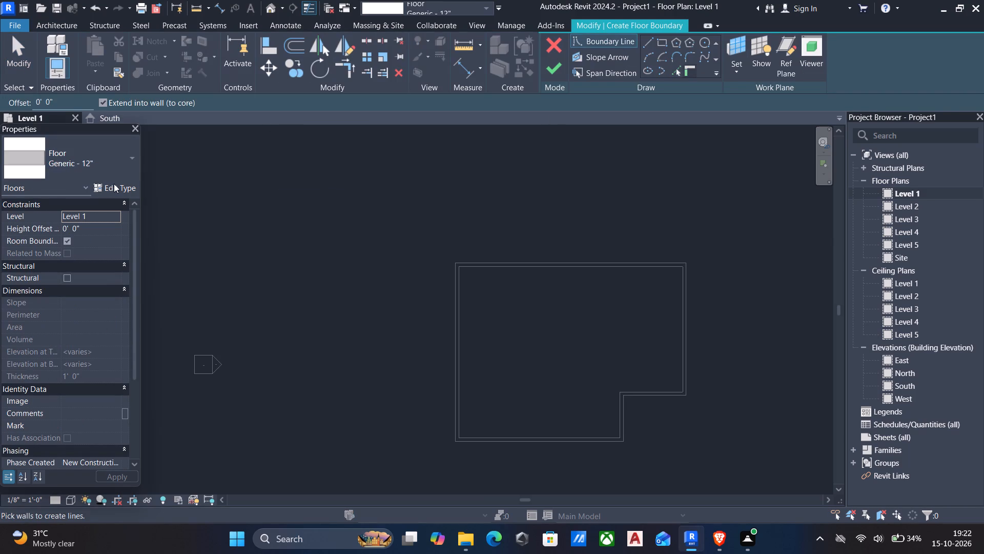
{"action": "left_click", "coordinate": [932, 113]}
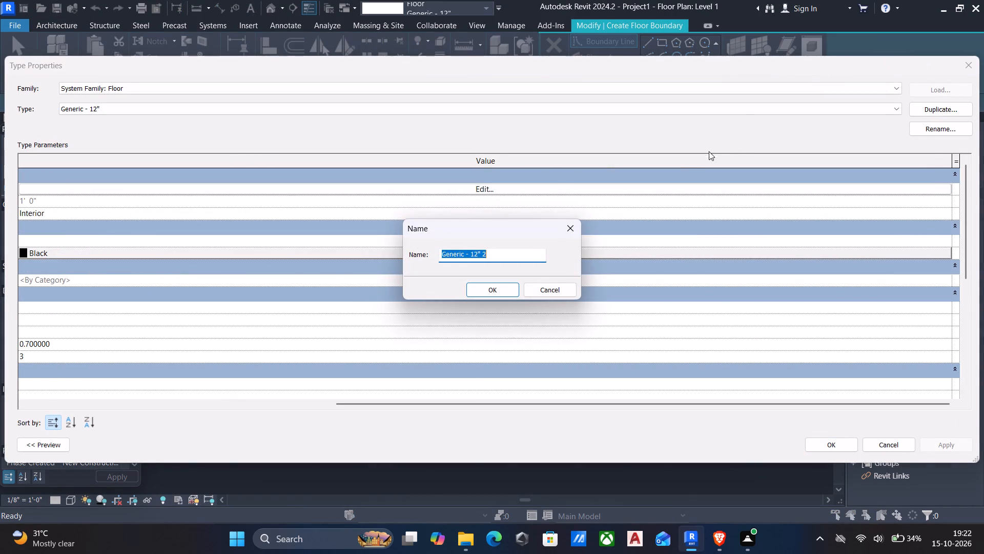
{"action": "type", "text": "6\""}
{"action": "key", "text": "space"}
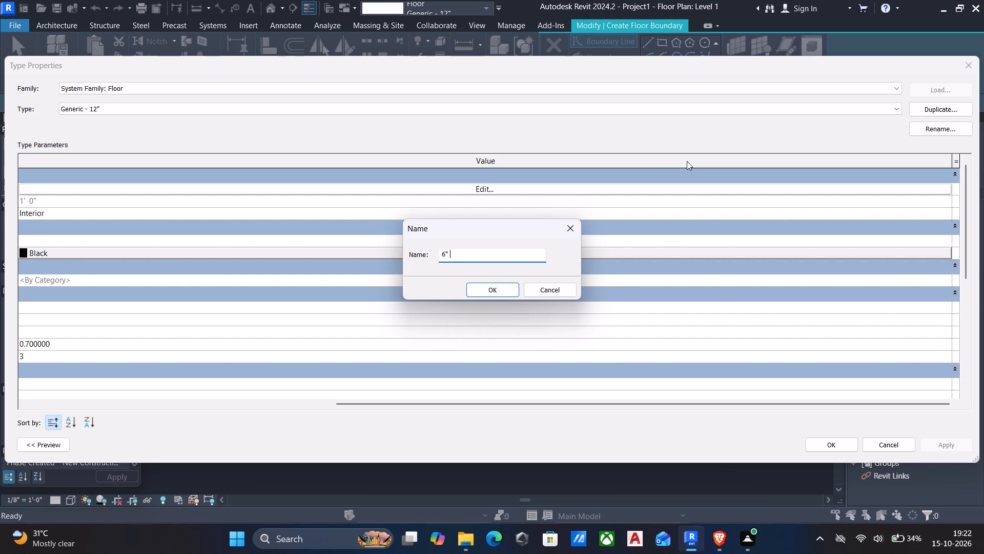
{"action": "type", "text": "GF"}
{"action": "left_click", "coordinate": [488, 291]}
Set the structure layer thickness of the 6" GF floor type to 6".
{"action": "left_click", "coordinate": [464, 191]}
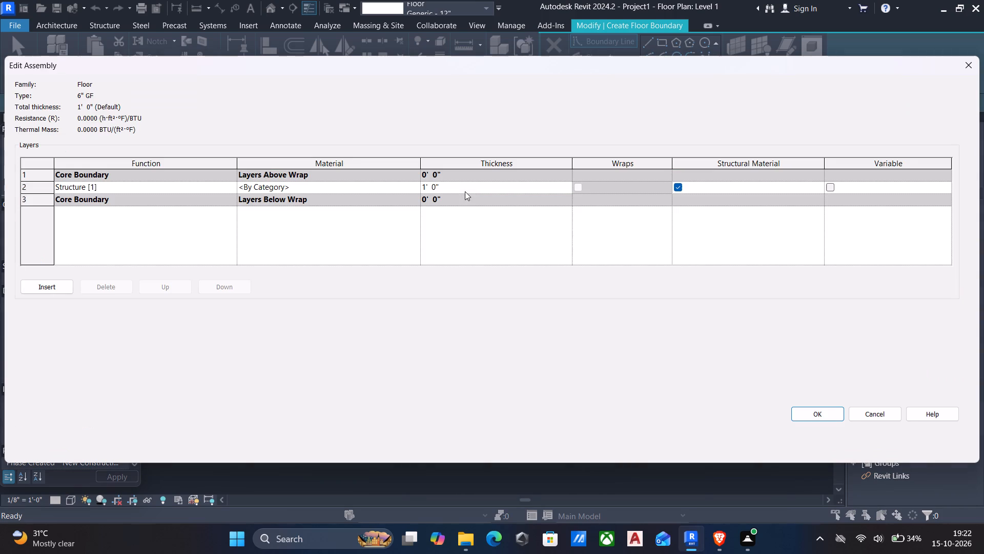
{"action": "left_click", "coordinate": [509, 190]}
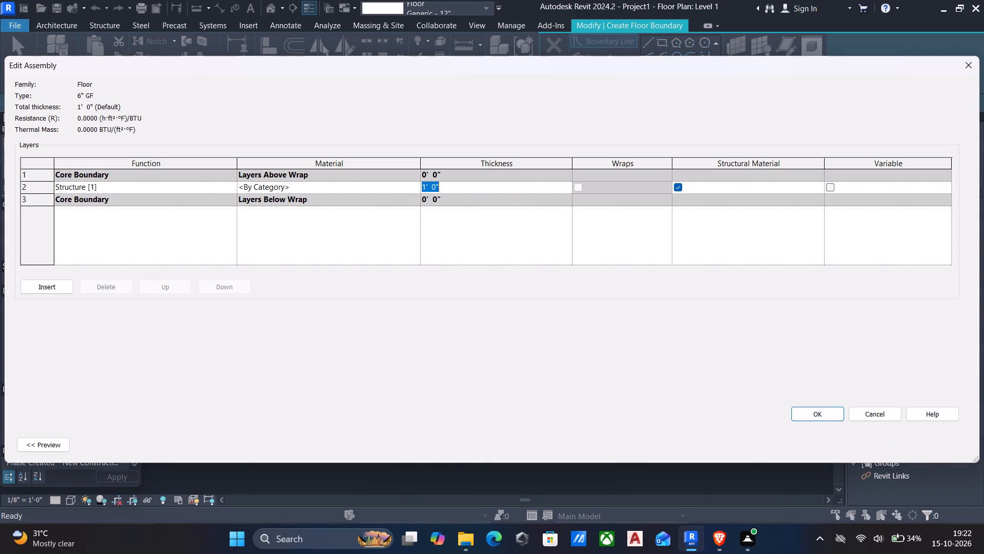
{"action": "type", "text": "6\""}
{"action": "key", "text": "Return"}
{"action": "left_click", "coordinate": [810, 410]}
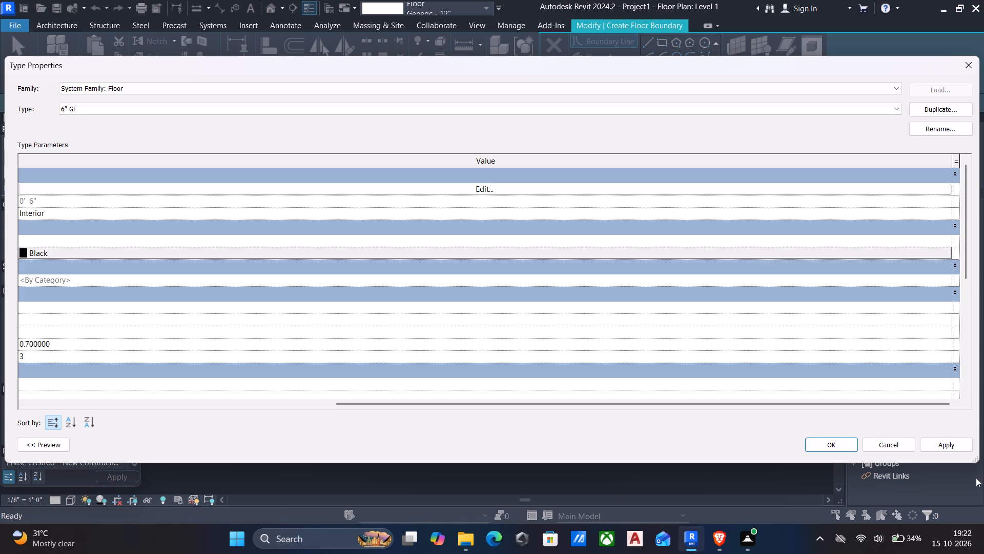
Apply the 6" GF floor type settings and close its type properties.
{"action": "left_click", "coordinate": [952, 444]}
{"action": "left_click", "coordinate": [854, 447]}
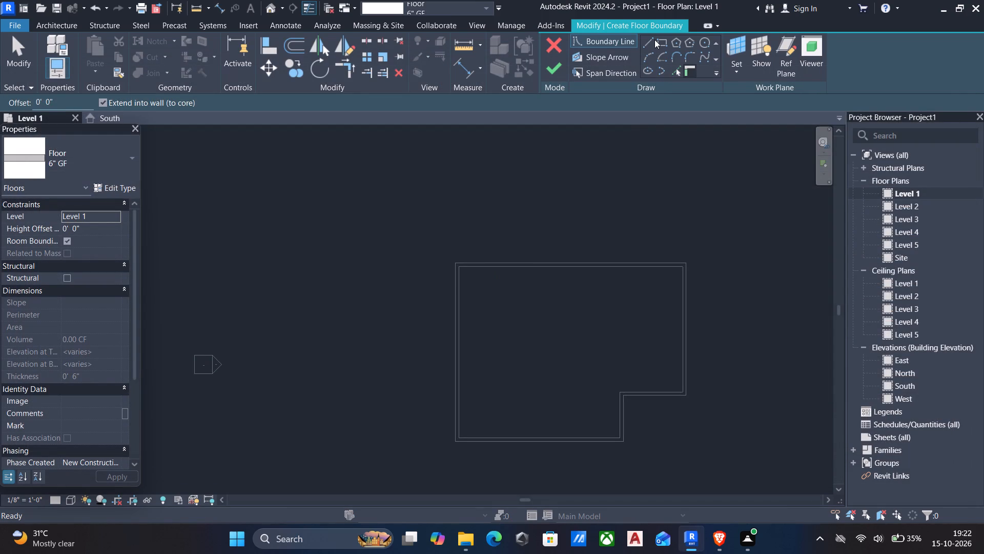
Create the 6" GF floor from a 50'-3" by 38'-9" rectangle, spanning the northwest outer corner to where the south and east outer faces would meet.
{"action": "left_click", "coordinate": [661, 45]}
{"action": "scroll", "coordinate": [458, 278], "scroll_direction": "up", "scroll_amount": 4}
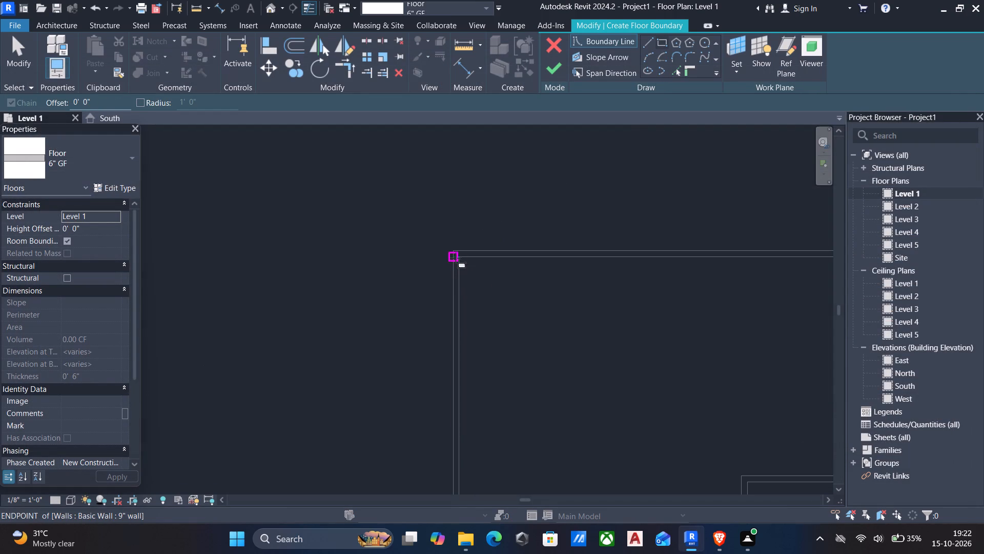
{"action": "left_click", "coordinate": [452, 252]}
{"action": "scroll", "coordinate": [477, 296], "scroll_direction": "down", "scroll_amount": 5}
{"action": "middle_click_drag", "start_coordinate": [546, 380], "coordinate": [534, 346]}
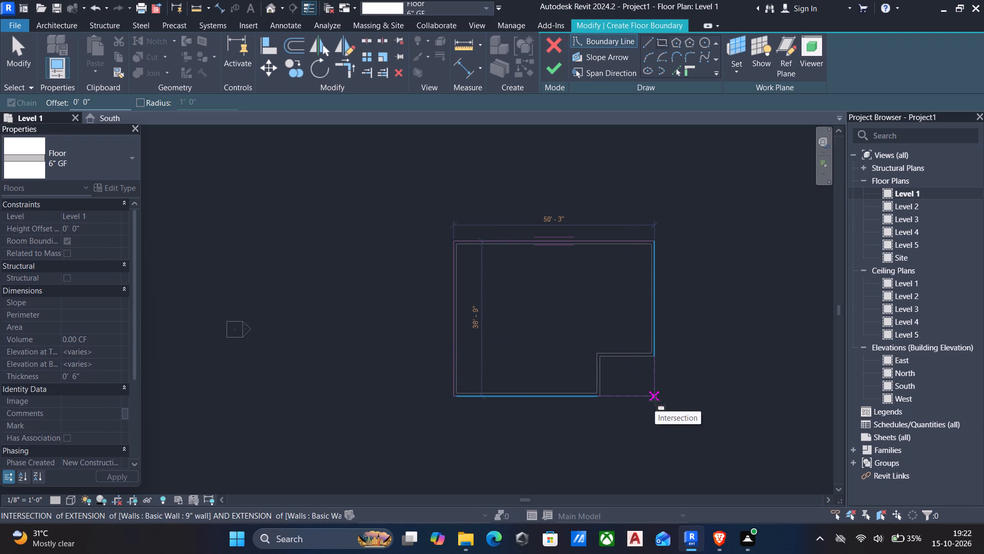
{"action": "scroll", "coordinate": [655, 401], "scroll_direction": "up", "scroll_amount": 5}
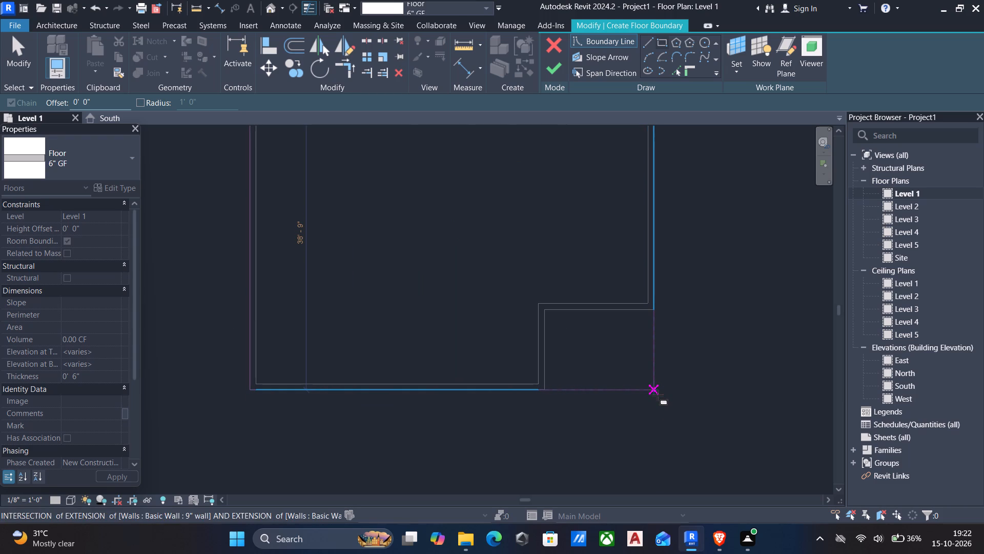
{"action": "left_click", "coordinate": [658, 395]}
{"action": "middle_click_drag", "start_coordinate": [467, 288], "coordinate": [468, 309]}
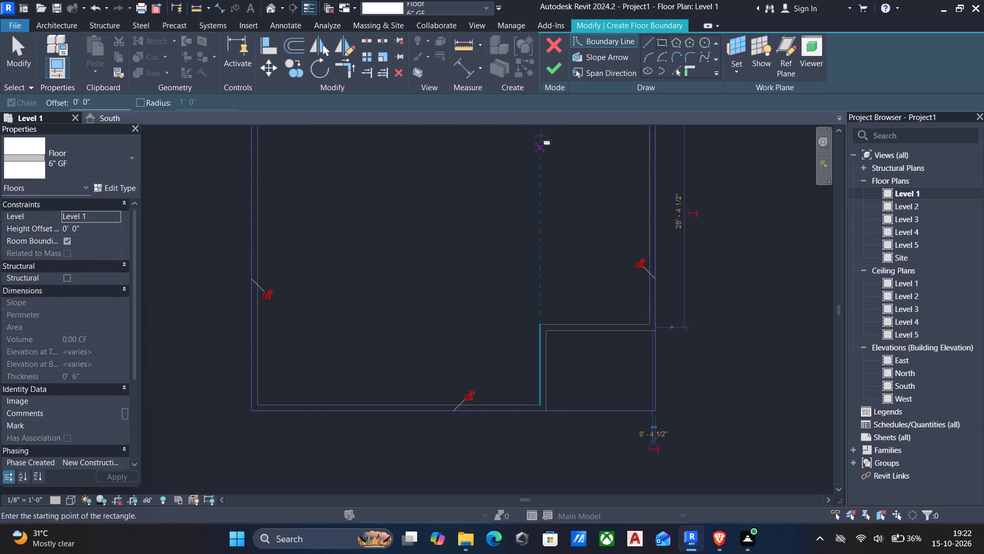
{"action": "left_click", "coordinate": [554, 74]}
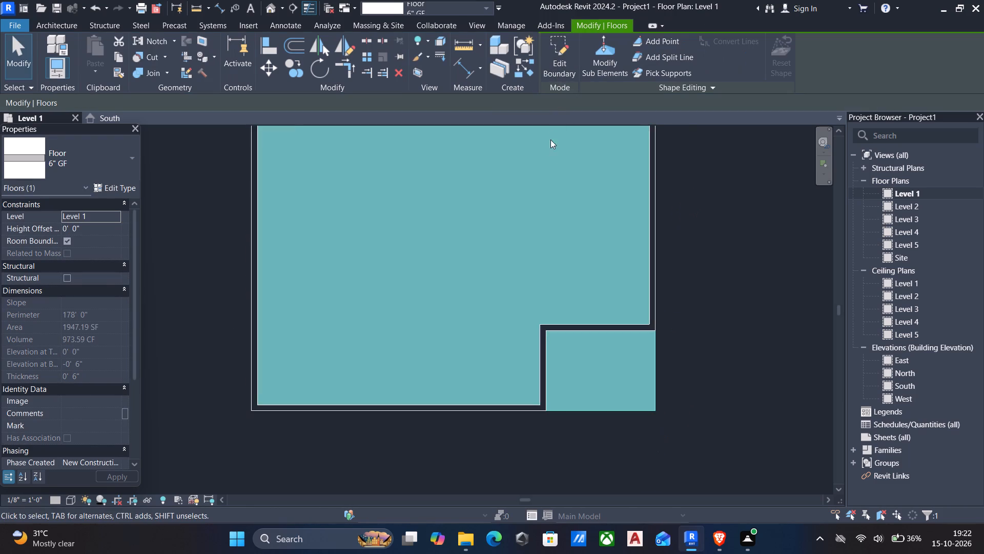
Show the model in the default 3D view with Coarse detail level and Shaded visual style, and inspect the slab and walls from the front.
{"action": "scroll", "coordinate": [546, 154], "scroll_direction": "down", "scroll_amount": 2}
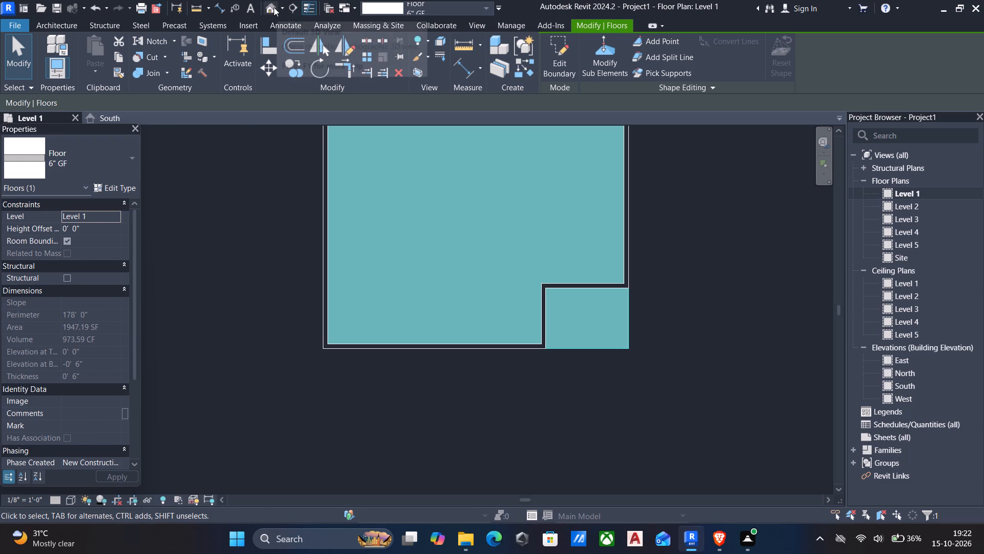
{"action": "left_click", "coordinate": [274, 7]}
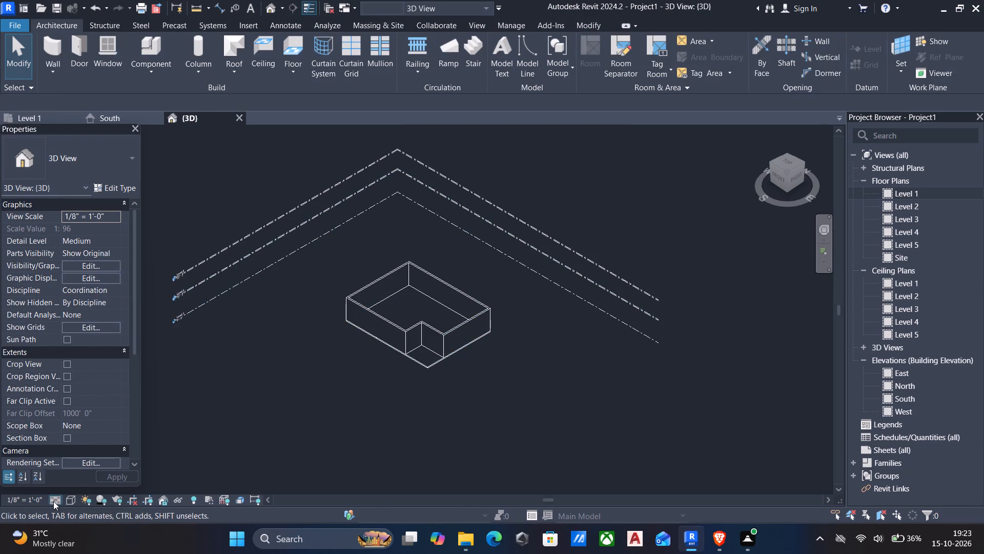
{"action": "left_click", "coordinate": [53, 501]}
{"action": "left_click", "coordinate": [65, 463]}
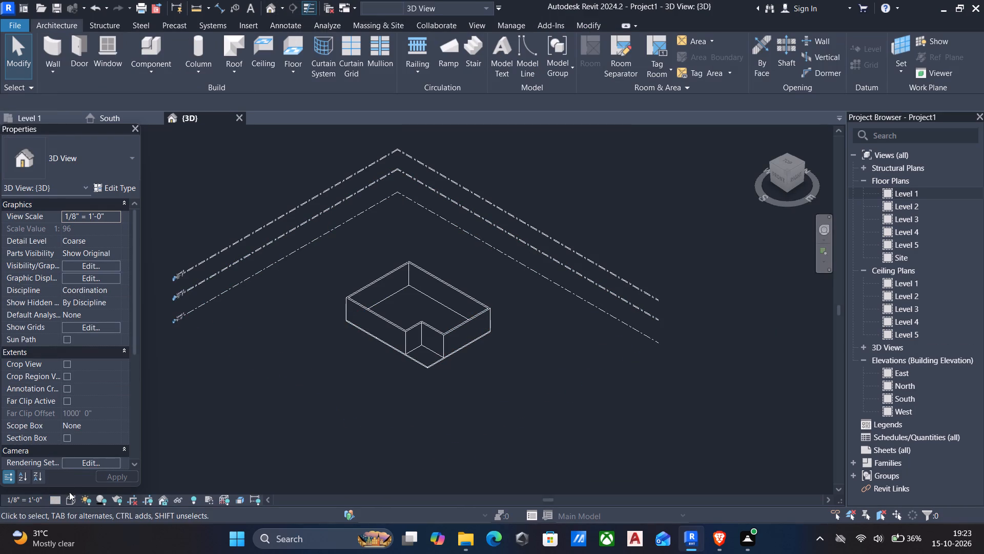
{"action": "left_click", "coordinate": [69, 499]}
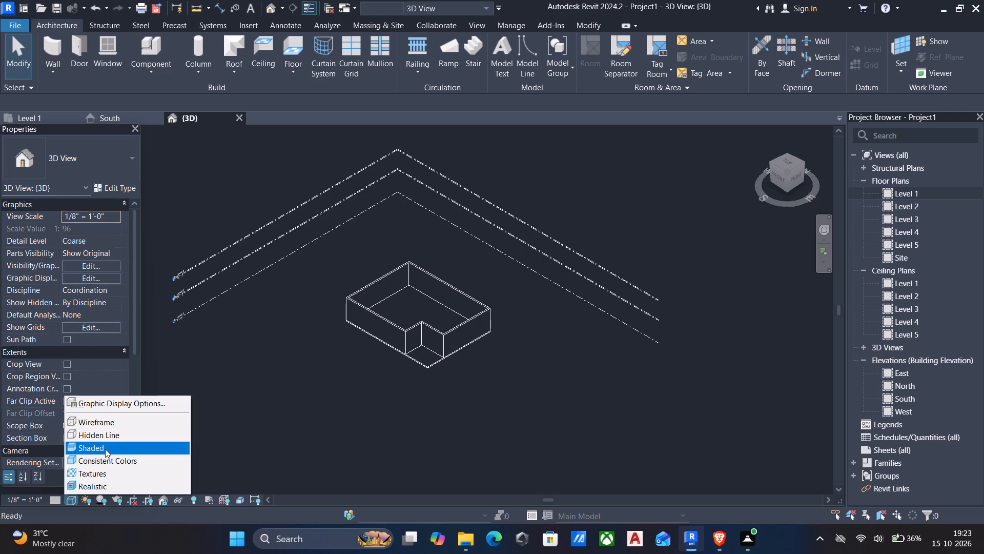
{"action": "left_click", "coordinate": [105, 449]}
{"action": "middle_click_drag", "start_coordinate": [383, 405], "coordinate": [396, 393], "text": "shift"}
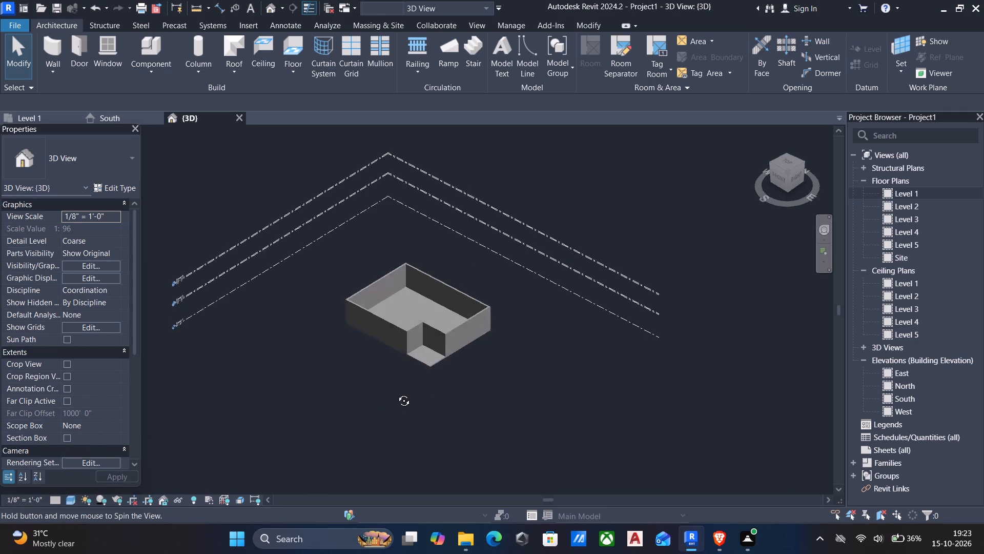
{"action": "middle_click_drag", "start_coordinate": [396, 393], "coordinate": [427, 367], "text": "shift"}
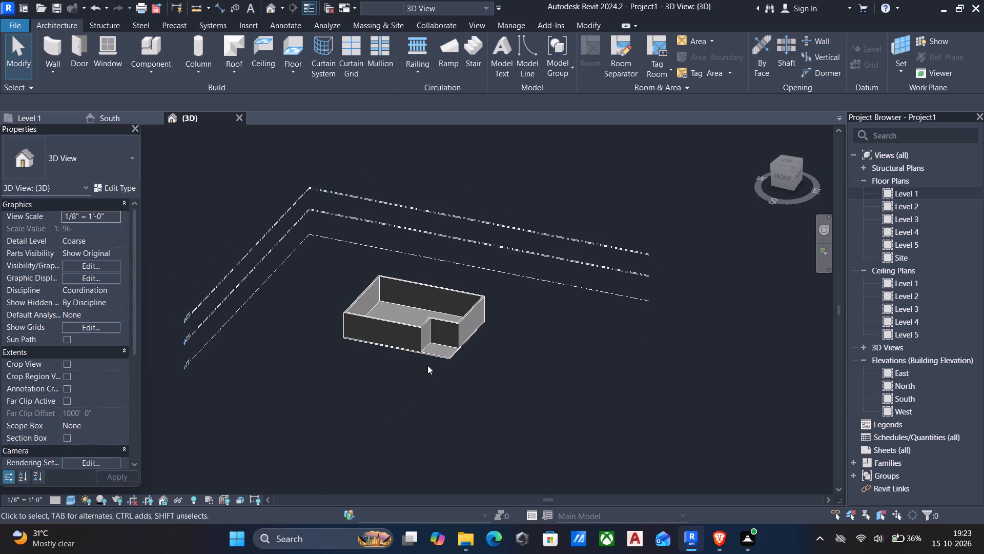
Return to the Level 1 floor plan.
{"action": "double_click", "coordinate": [907, 196]}
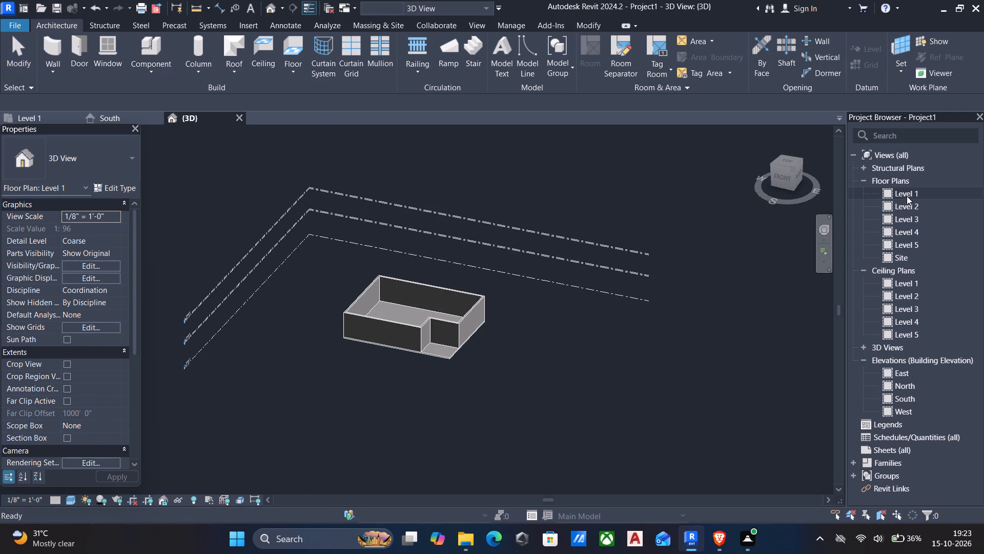
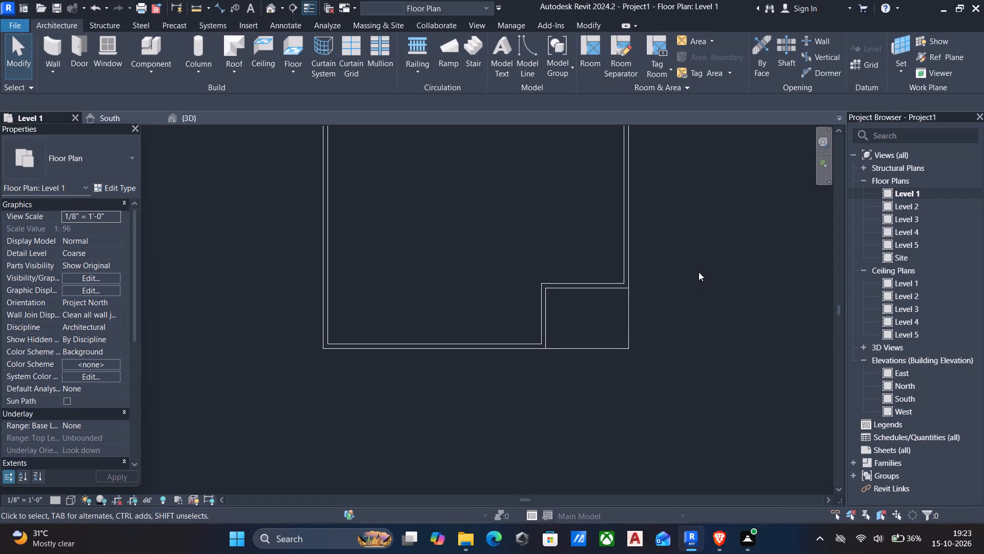
For a new door, open the Door-Interior-Single-1_Panel-Wood family from the US library's Residential doors folder.
{"action": "middle_click_drag", "start_coordinate": [635, 292], "coordinate": [621, 278]}
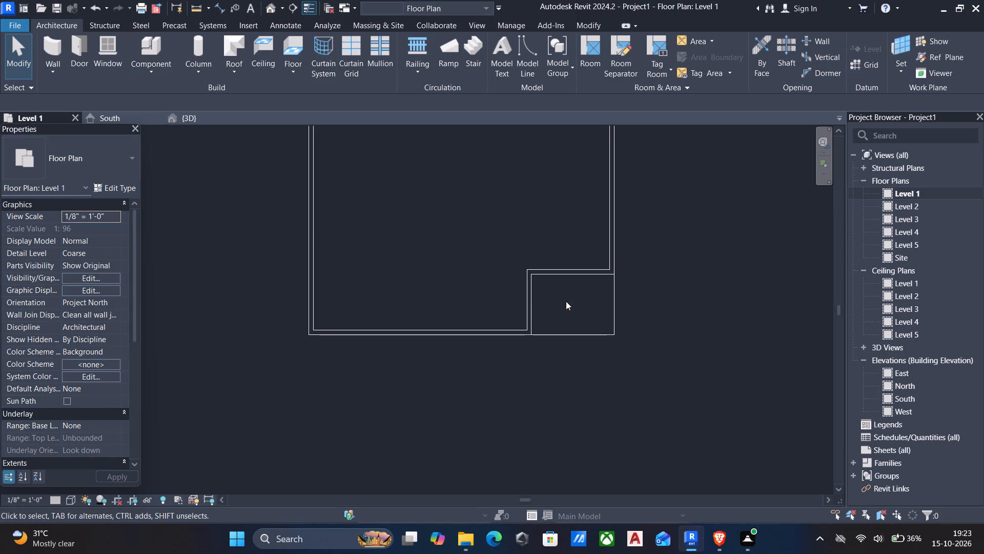
{"action": "middle_click_drag", "start_coordinate": [561, 322], "coordinate": [591, 345]}
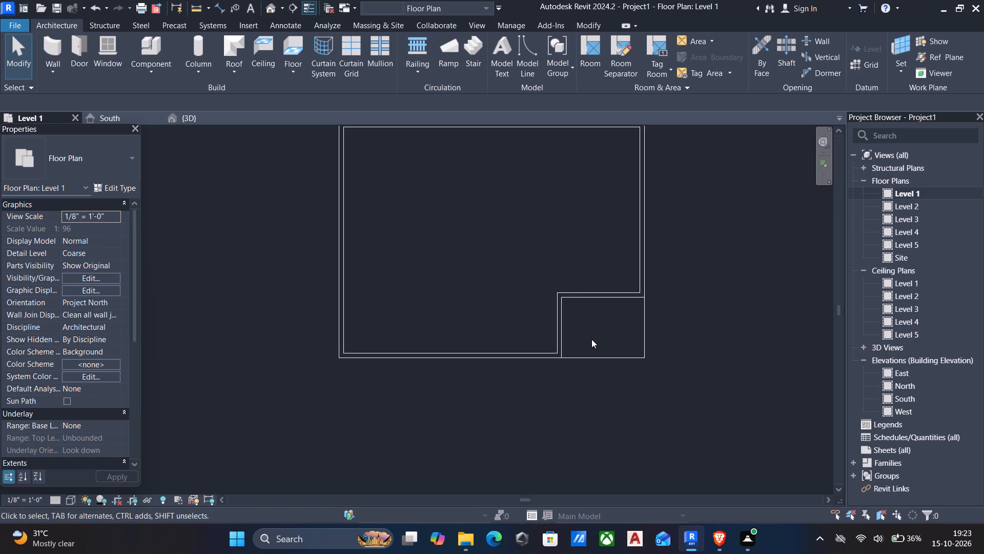
{"action": "type", "text": "dr"}
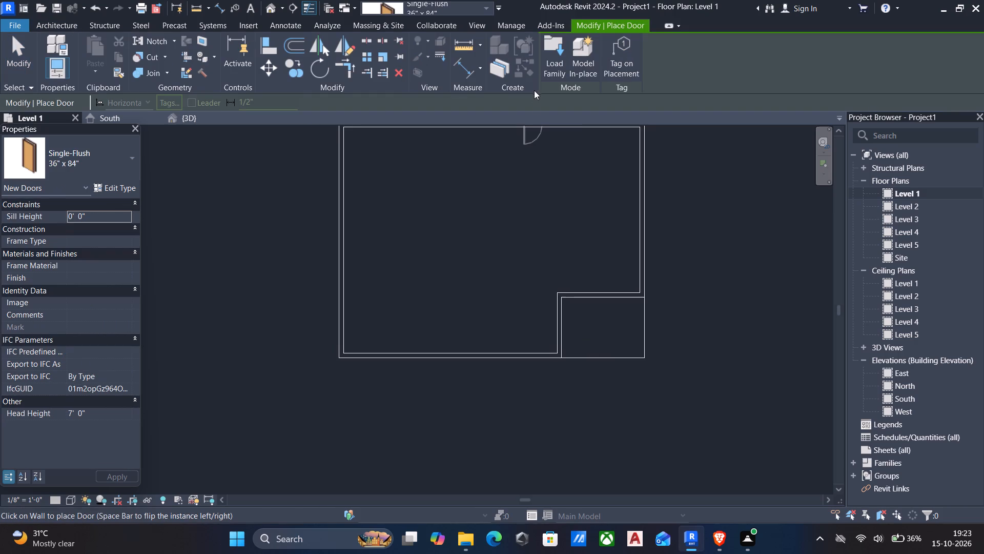
{"action": "left_click", "coordinate": [555, 39]}
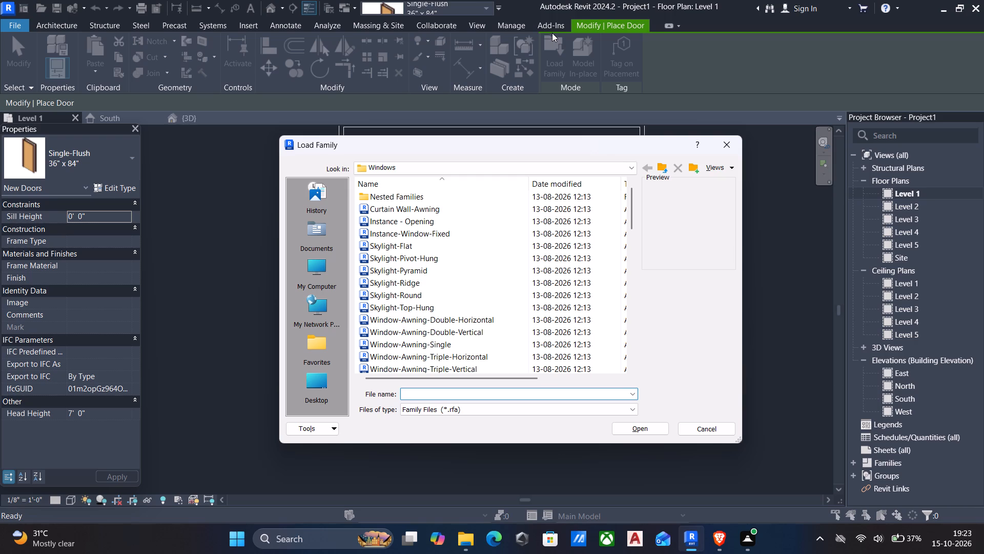
{"action": "left_click", "coordinate": [659, 168]}
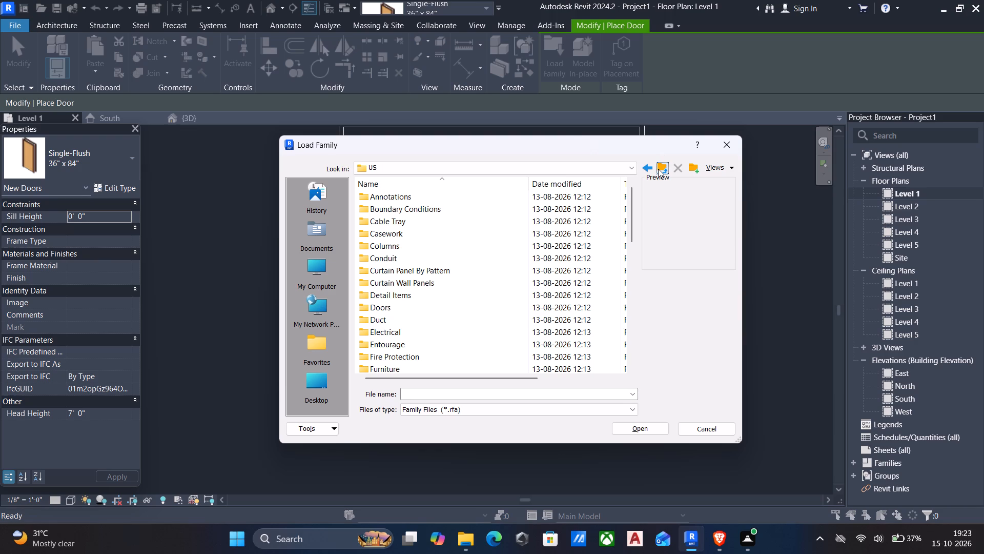
{"action": "scroll", "coordinate": [488, 256], "scroll_direction": "down", "scroll_amount": 3}
{"action": "scroll", "coordinate": [482, 269], "scroll_direction": "up", "scroll_amount": 1}
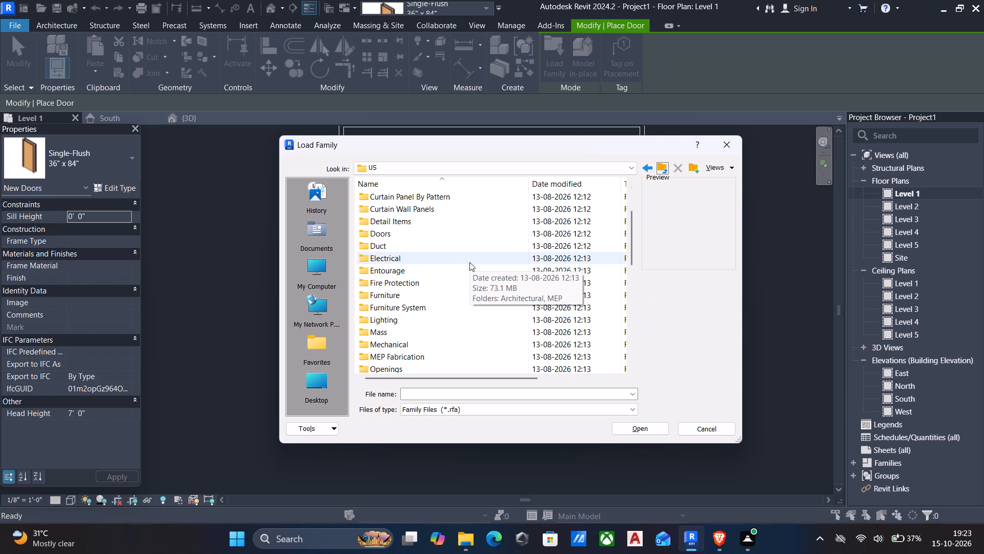
{"action": "double_click", "coordinate": [377, 234]}
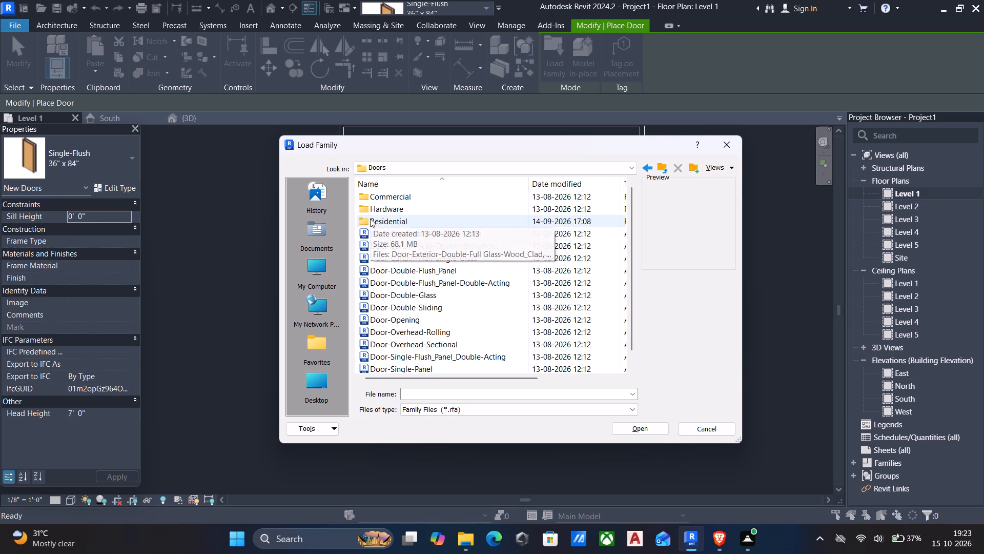
{"action": "double_click", "coordinate": [370, 219]}
{"action": "left_click", "coordinate": [397, 197]}
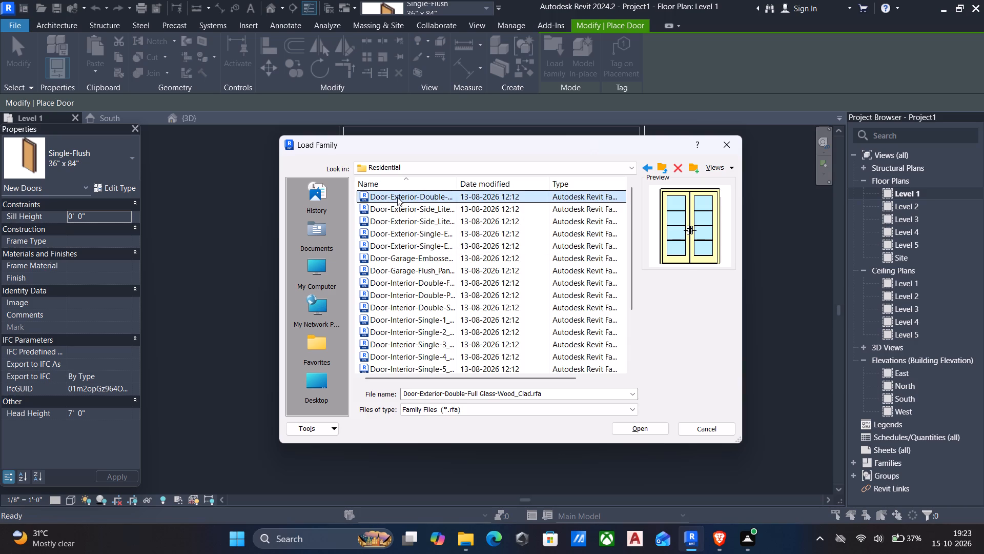
{"action": "key", "text": "Down"}
{"action": "key", "text": "Down"}
{"action": "key", "text": "Down"}
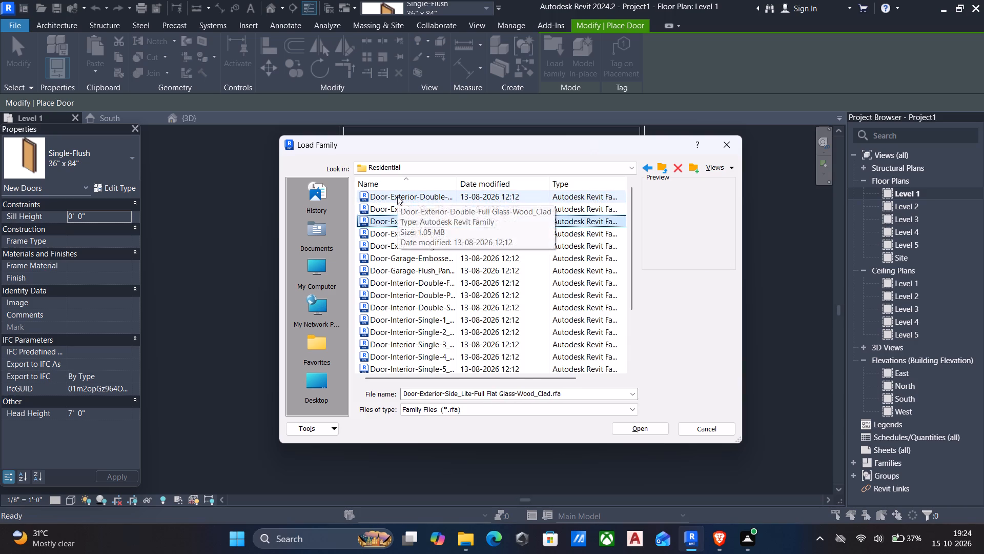
{"action": "key", "text": "Down"}
{"action": "key", "text": "Down"}
{"action": "key", "text": "Down"}
{"action": "key", "text": "Down"}
{"action": "key", "text": "Down"}
{"action": "key", "text": "Down"}
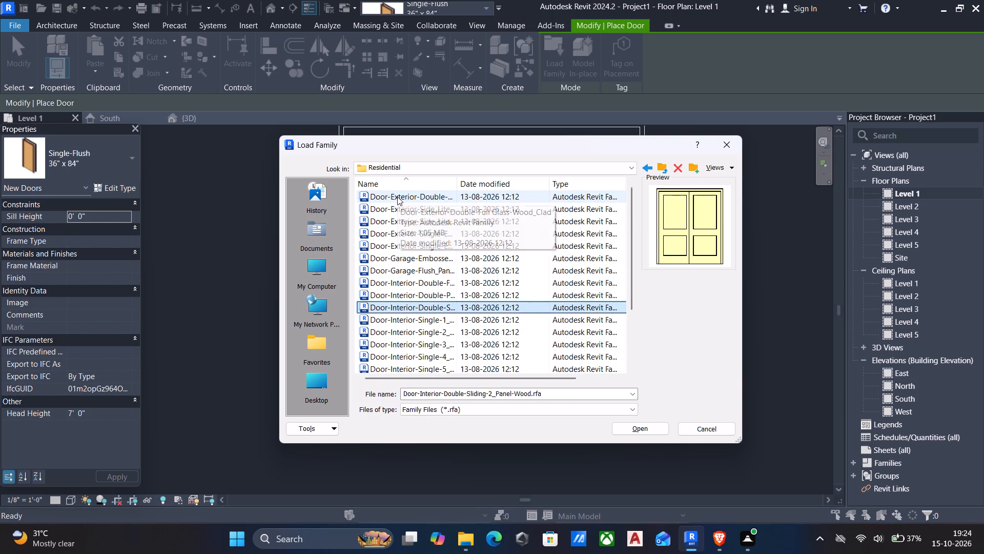
{"action": "key", "text": "Down"}
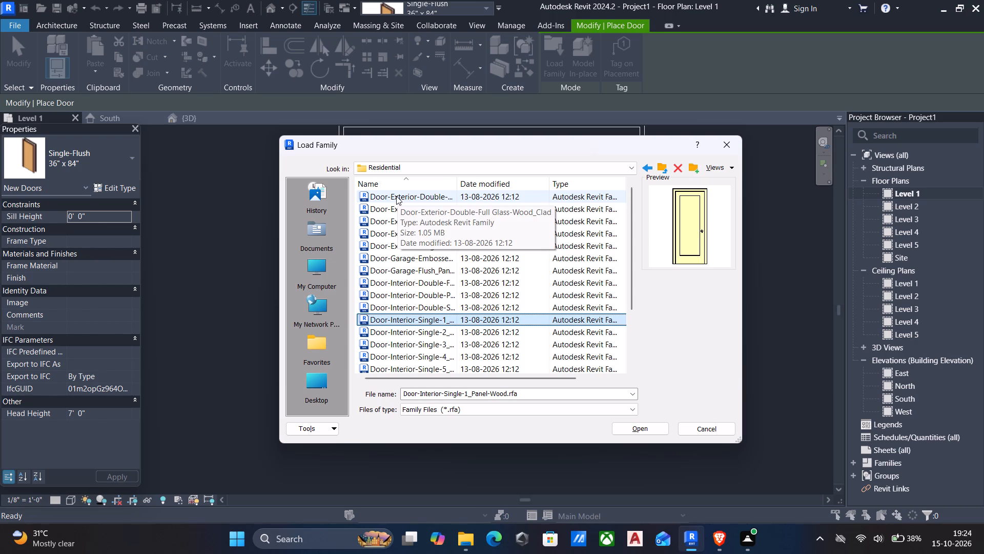
{"action": "left_click", "coordinate": [642, 427]}
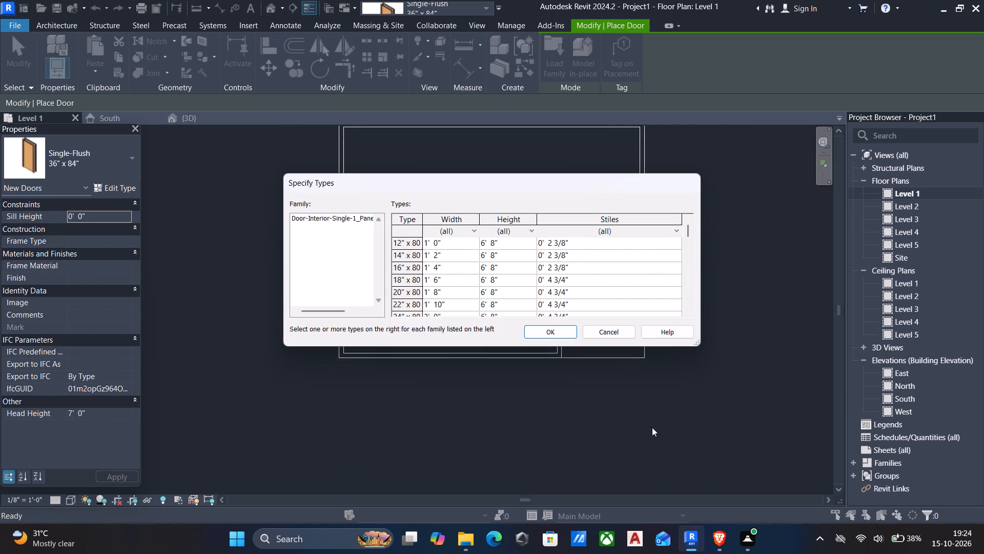
Load the 36" x 96" type of the single-panel wood door family.
{"action": "scroll", "coordinate": [518, 288], "scroll_direction": "down", "scroll_amount": 4}
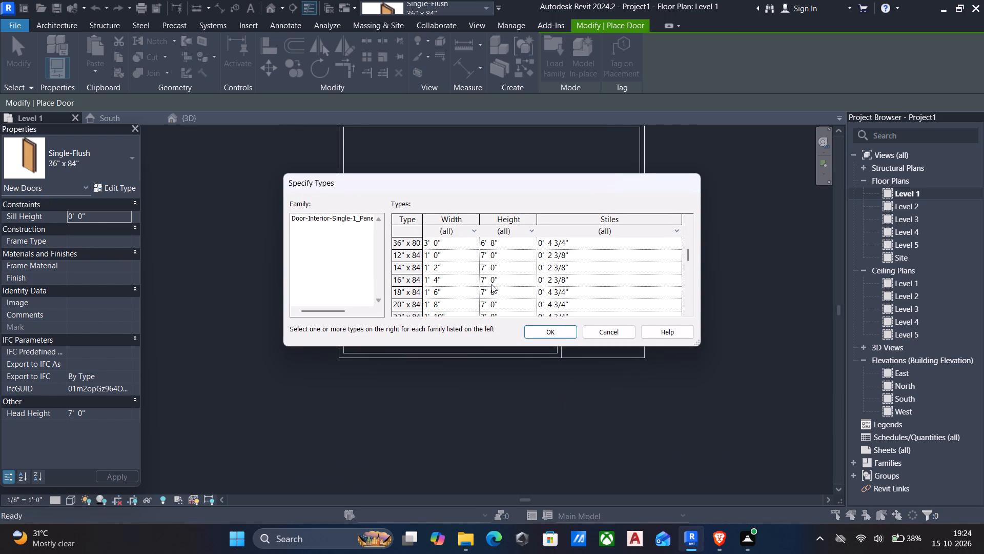
{"action": "scroll", "coordinate": [484, 281], "scroll_direction": "down", "scroll_amount": 7}
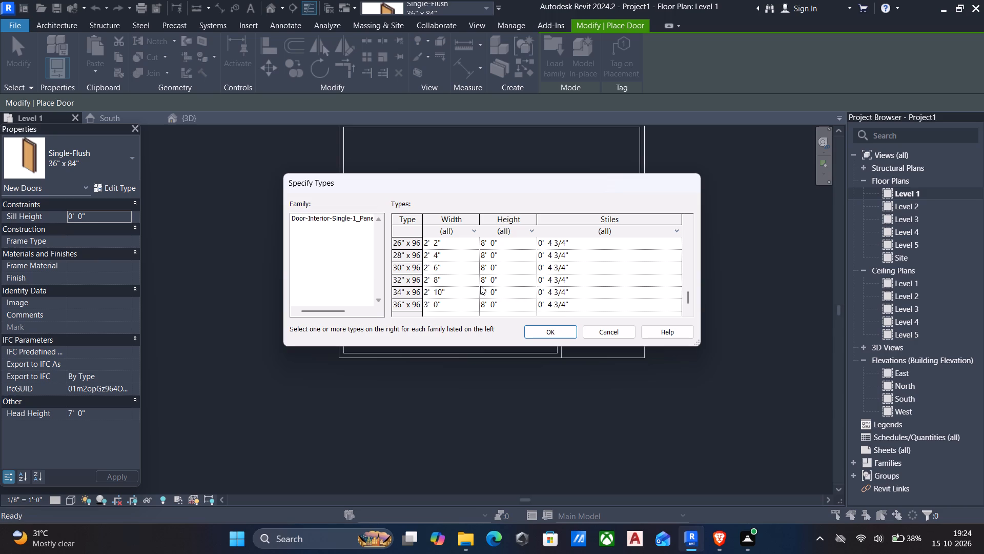
{"action": "left_click", "coordinate": [487, 306]}
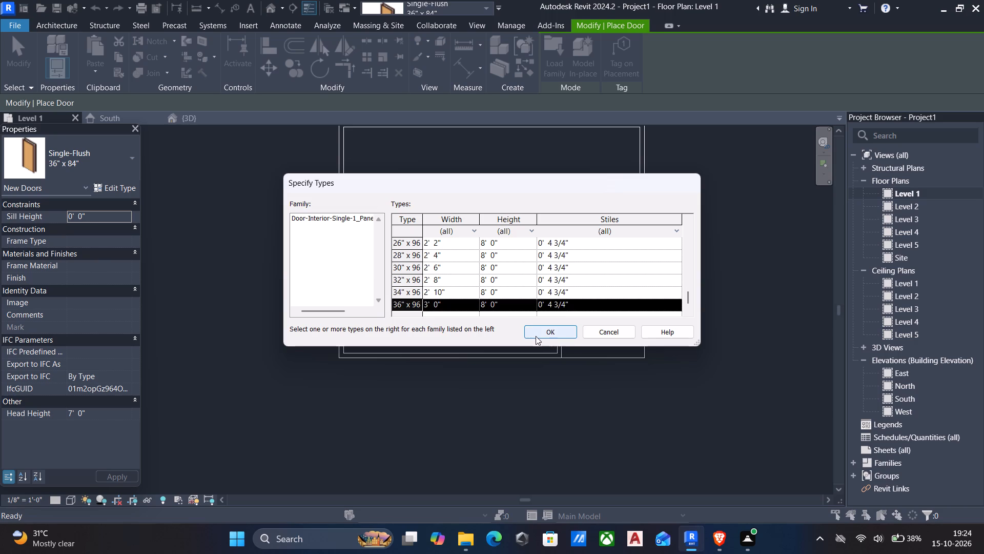
{"action": "left_click", "coordinate": [536, 336]}
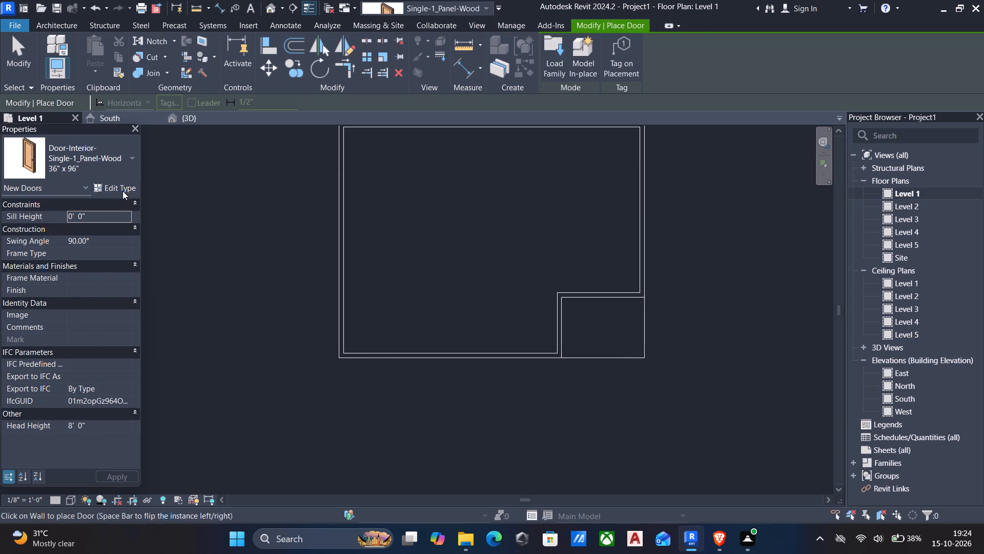
Duplicate the 36" x 96" door type under the name 4'x7'.
{"action": "left_click", "coordinate": [122, 191]}
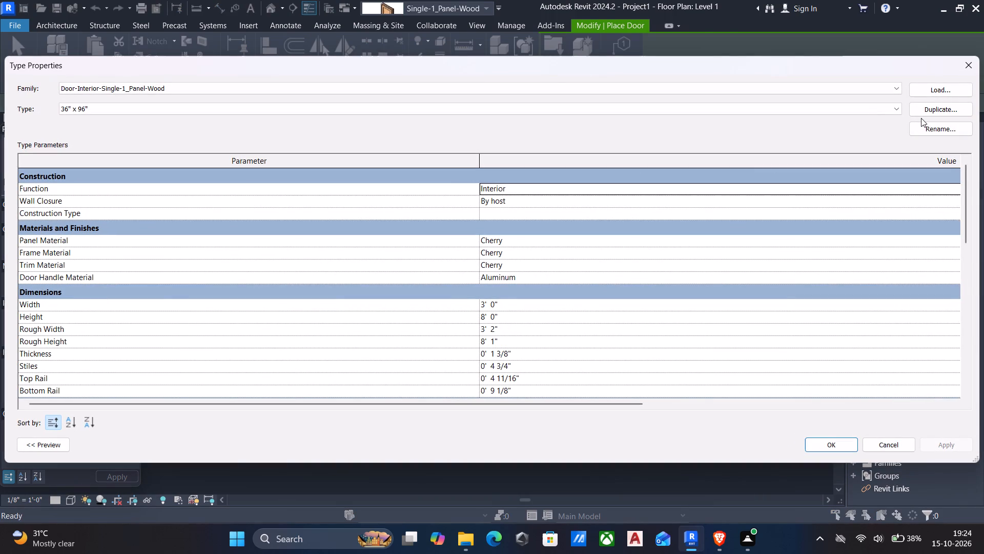
{"action": "left_click", "coordinate": [947, 109]}
{"action": "key", "text": "BackSpace"}
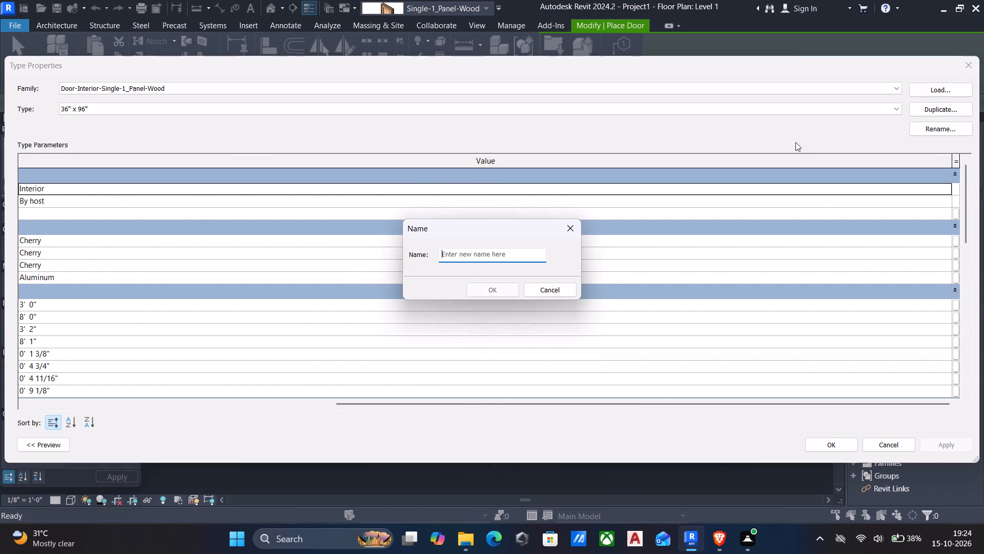
{"action": "key", "text": "3"}
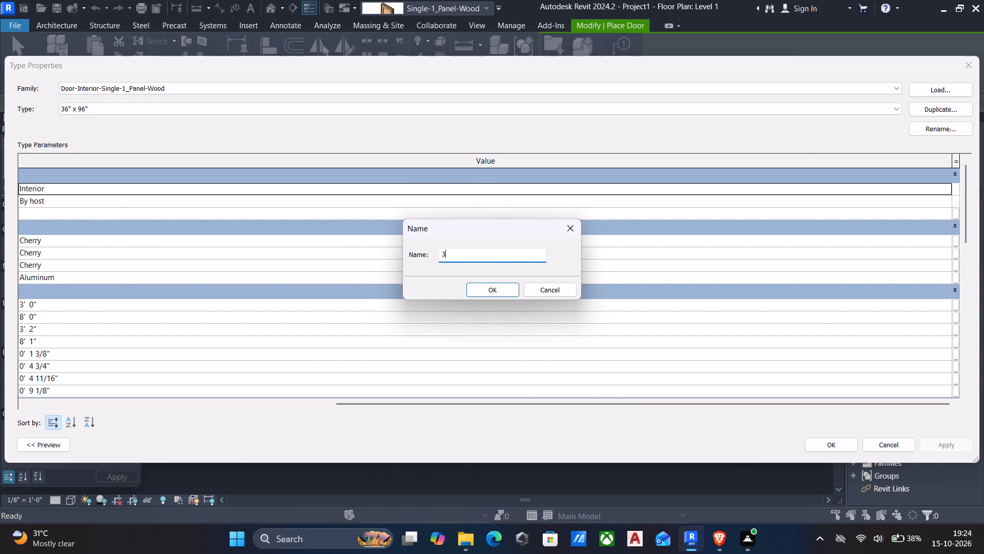
{"action": "key", "text": "BackSpace"}
{"action": "key", "text": "4"}
{"action": "key", "text": "apostrophe"}
{"action": "key", "text": "x"}
{"action": "type", "text": "7'"}
{"action": "left_click", "coordinate": [479, 291]}
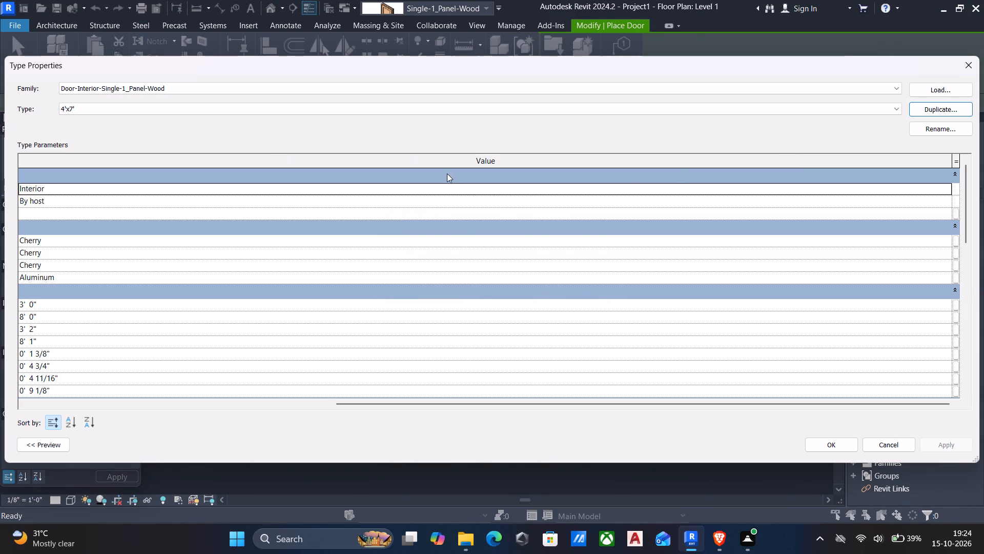
Set the 4'x7' door type's height to 7' and apply the type properties.
{"action": "scroll", "coordinate": [470, 239], "scroll_direction": "down", "scroll_amount": 6}
{"action": "scroll", "coordinate": [270, 251], "scroll_direction": "up", "scroll_amount": 5}
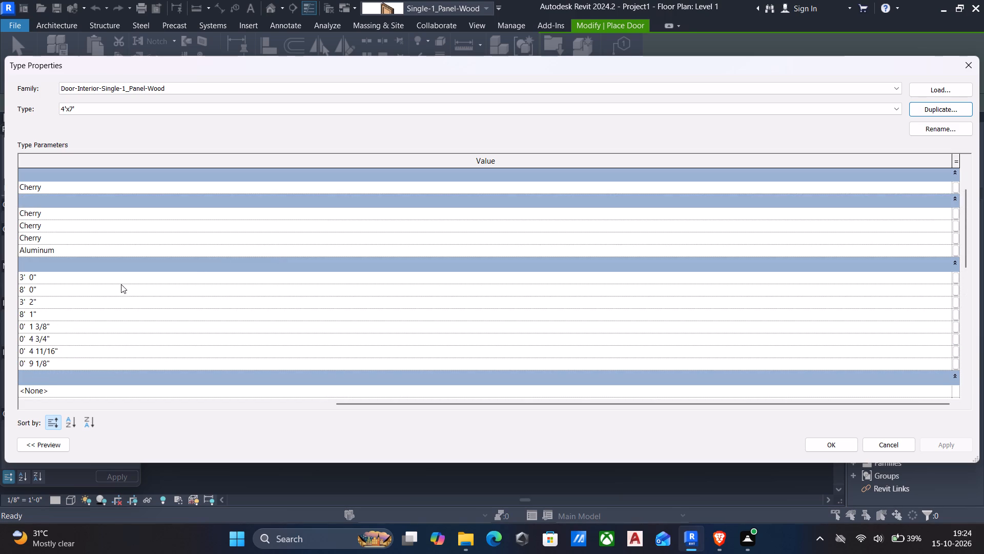
{"action": "left_click", "coordinate": [116, 288]}
{"action": "type", "text": "7'"}
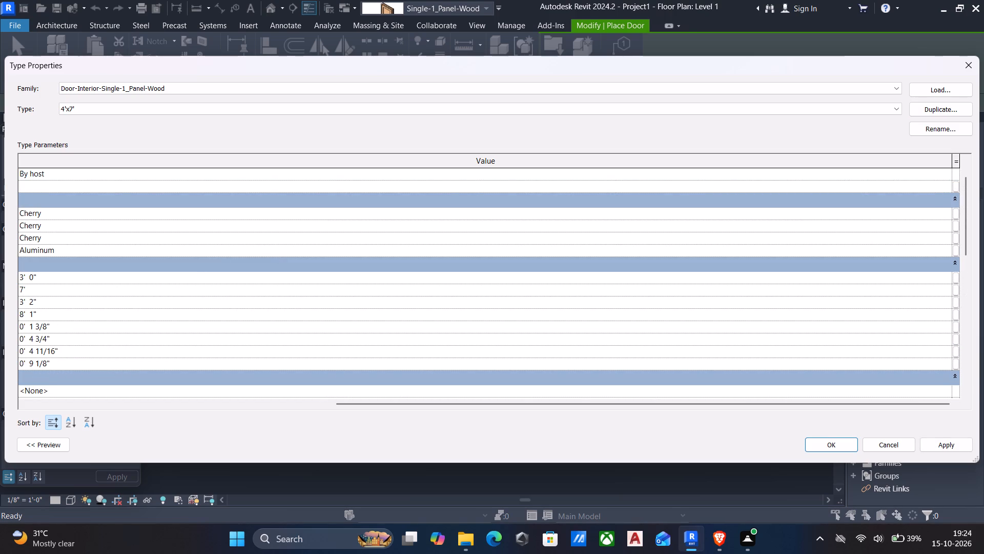
{"action": "key", "text": "Return"}
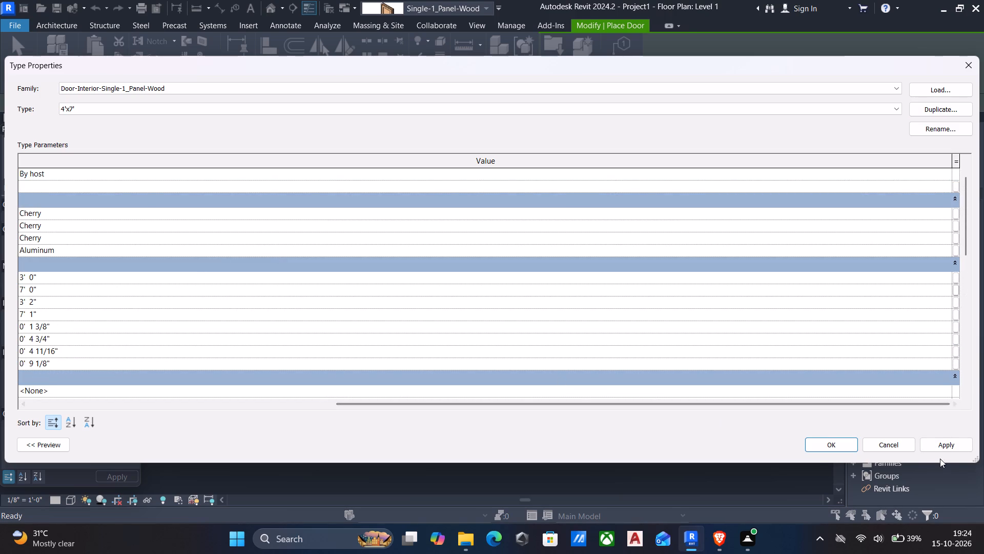
{"action": "left_click", "coordinate": [945, 451]}
{"action": "left_click", "coordinate": [823, 445]}
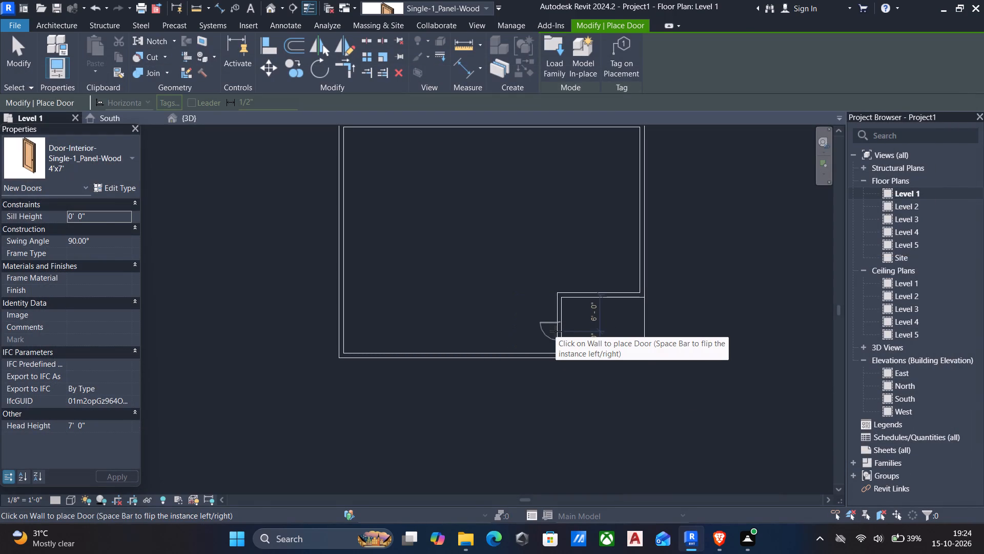
Place the 4'x7' door in the recess's short west wall, centred 4'-0" from the south wall, hinged at its south end and swinging inward.
{"action": "key", "text": "space"}
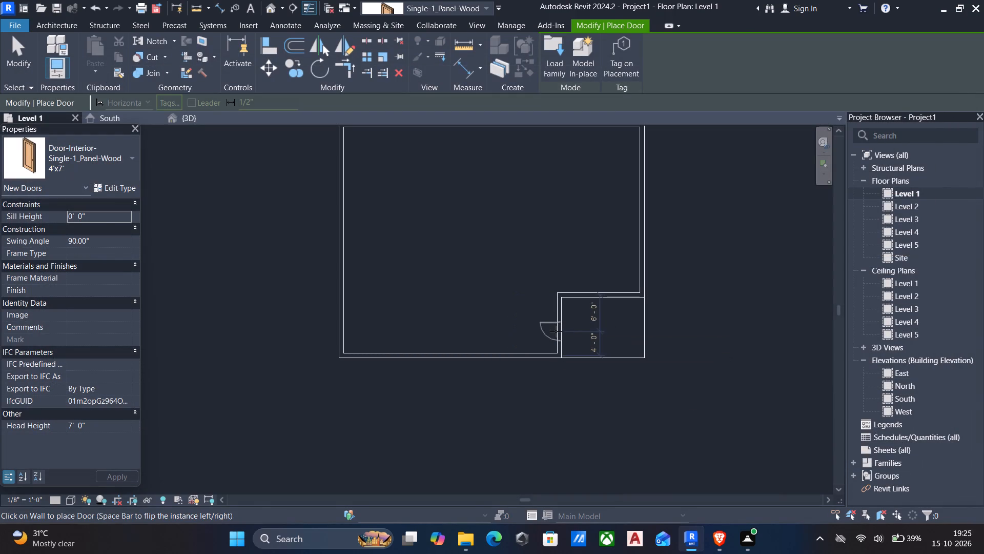
{"action": "left_click", "coordinate": [556, 331]}
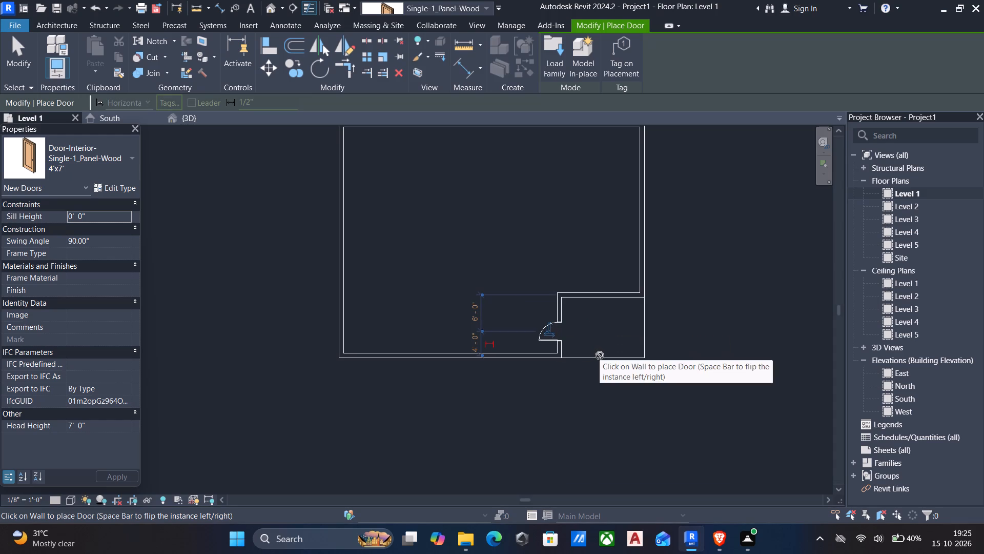
{"action": "key", "text": "Escape"}
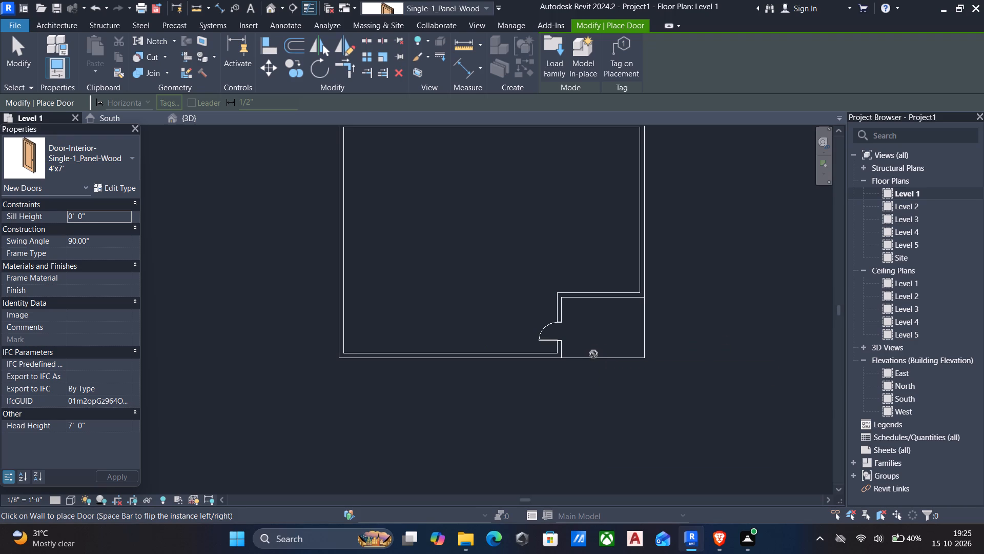
{"action": "key", "text": "Escape"}
Draw a 5'-0" Curtain Wall 1 segment westward within the south wall, starting 4'-6" from its east corner.
{"action": "type", "text": "wa"}
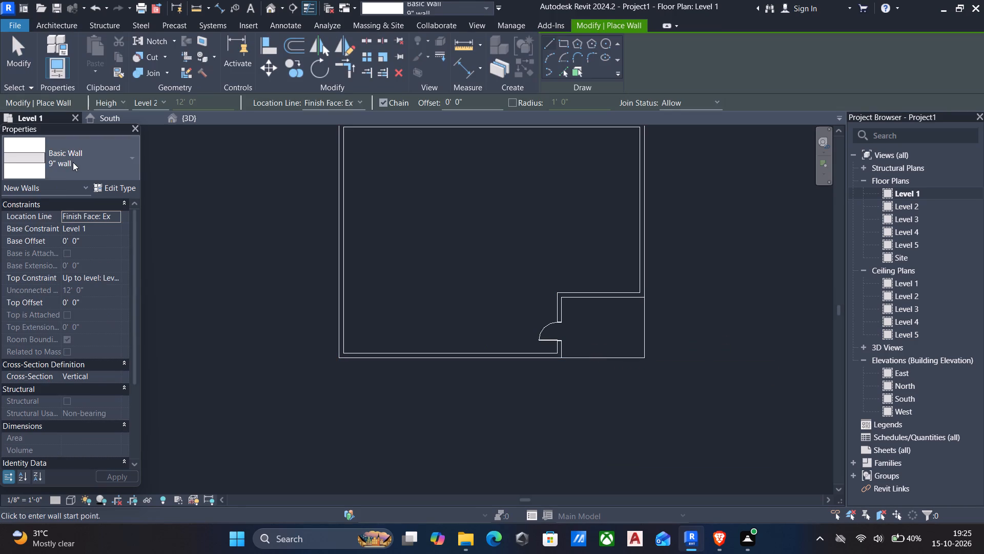
{"action": "left_click", "coordinate": [76, 160]}
{"action": "scroll", "coordinate": [101, 360], "scroll_direction": "down", "scroll_amount": 6}
{"action": "left_click", "coordinate": [77, 401]}
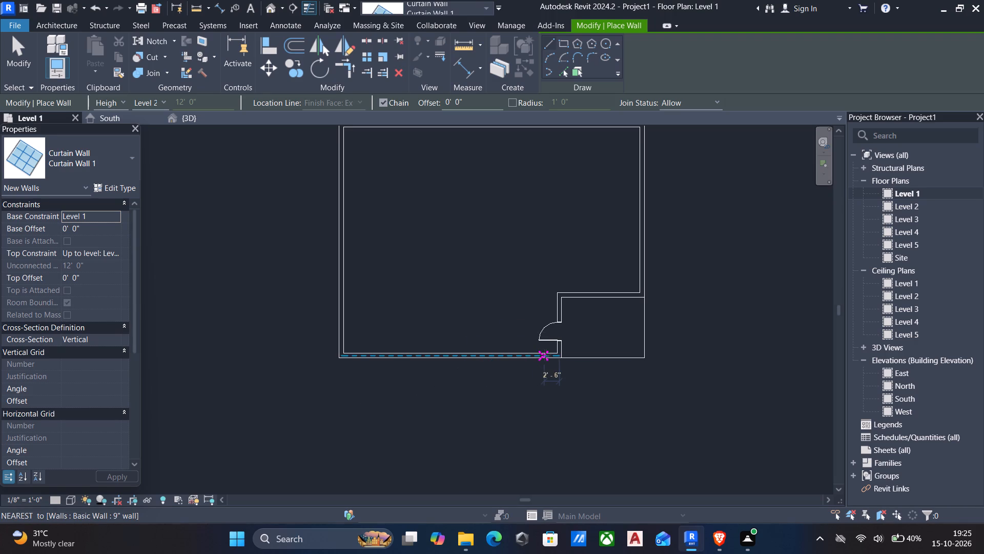
{"action": "scroll", "coordinate": [546, 359], "scroll_direction": "up", "scroll_amount": 3}
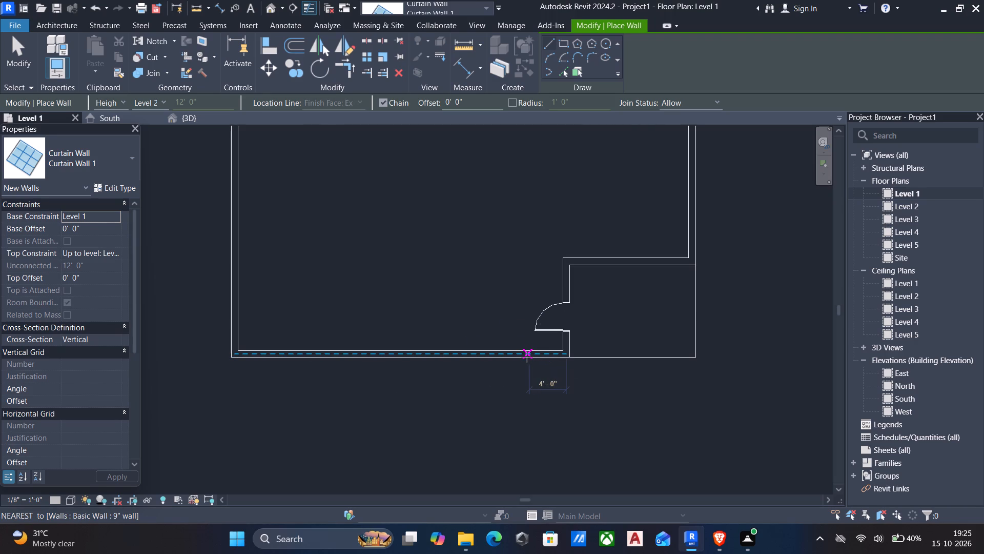
{"action": "left_click", "coordinate": [527, 357]}
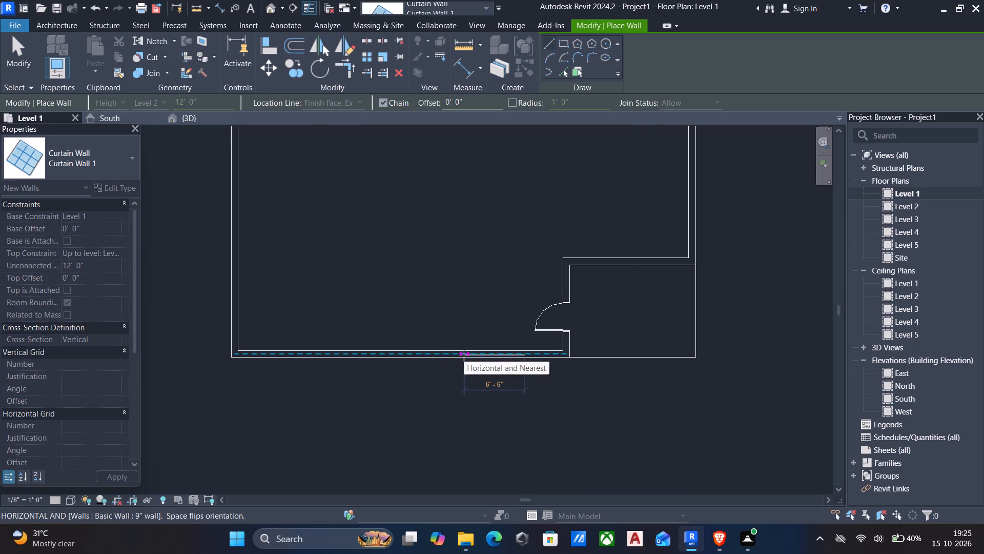
{"action": "scroll", "coordinate": [464, 356], "scroll_direction": "up", "scroll_amount": 3}
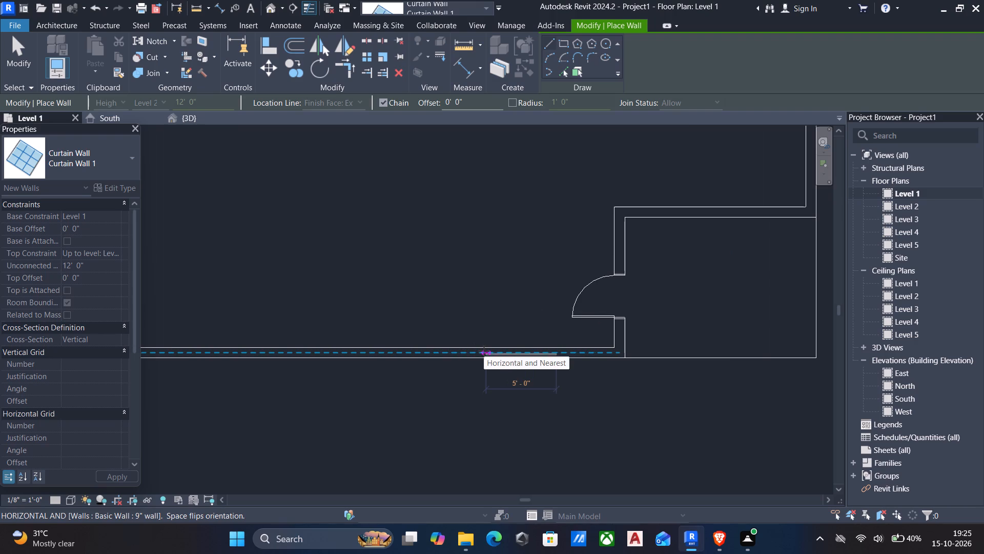
{"action": "left_click", "coordinate": [484, 351]}
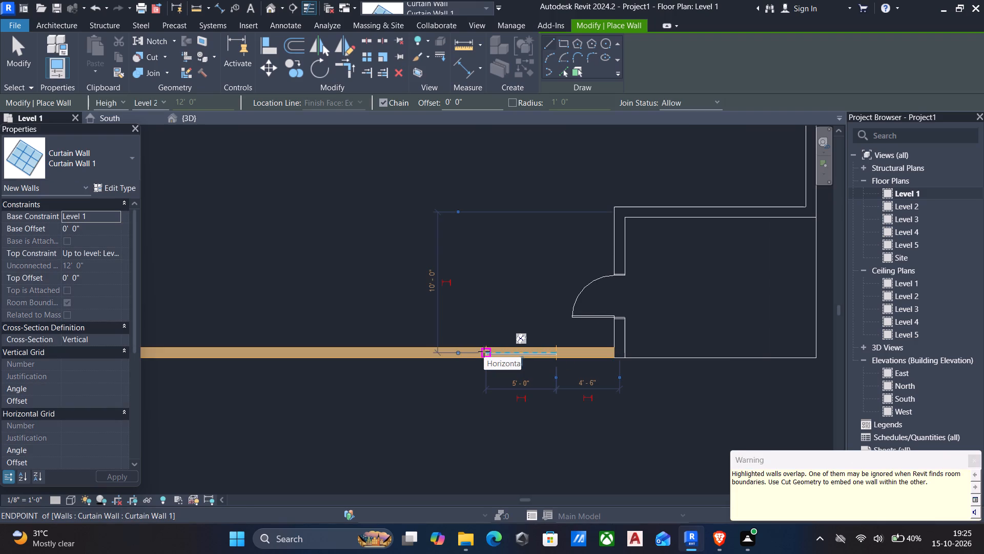
Draw a second 5'-0" Curtain Wall 1 segment westward within the south wall, starting 18'-10 1/2" from its east corner.
{"action": "scroll", "coordinate": [332, 352], "scroll_direction": "down", "scroll_amount": 3}
{"action": "middle_click_drag", "start_coordinate": [335, 356], "coordinate": [496, 384]}
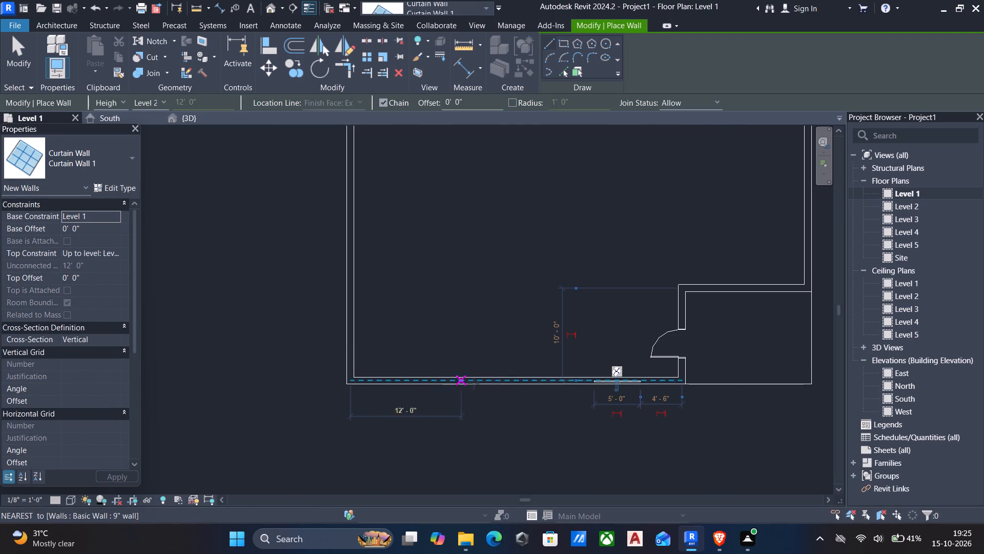
{"action": "left_click", "coordinate": [505, 383]}
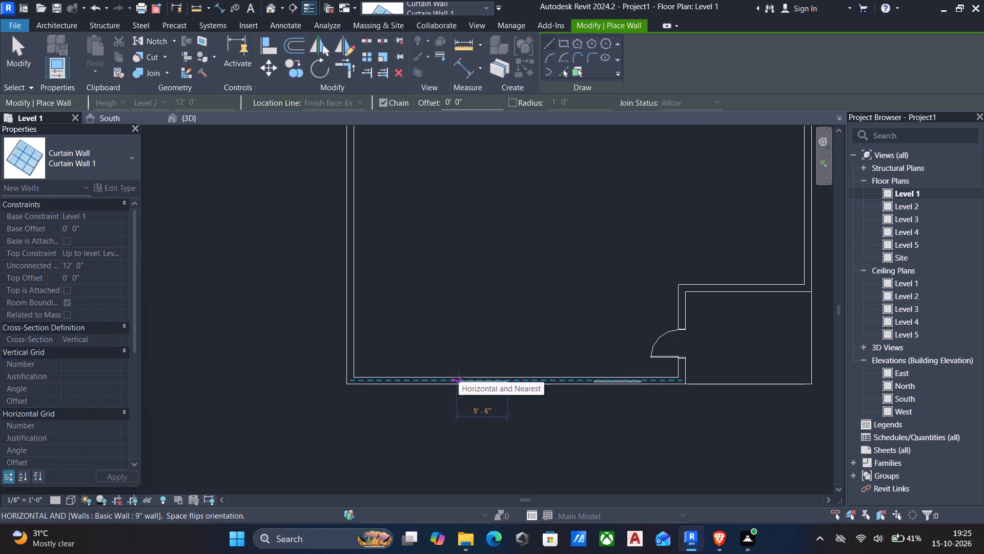
{"action": "left_click", "coordinate": [462, 377]}
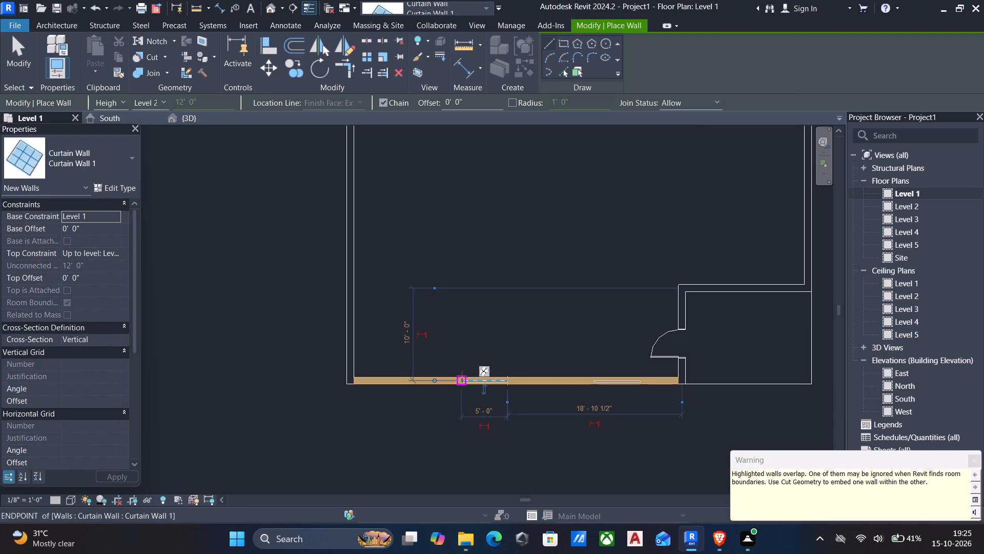
{"action": "key", "text": "Escape"}
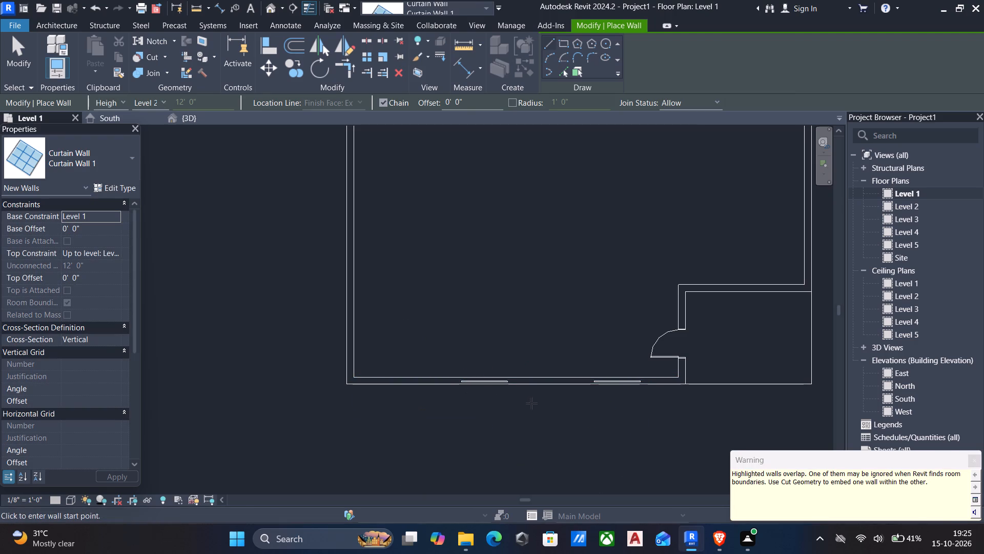
{"action": "key", "text": "Escape"}
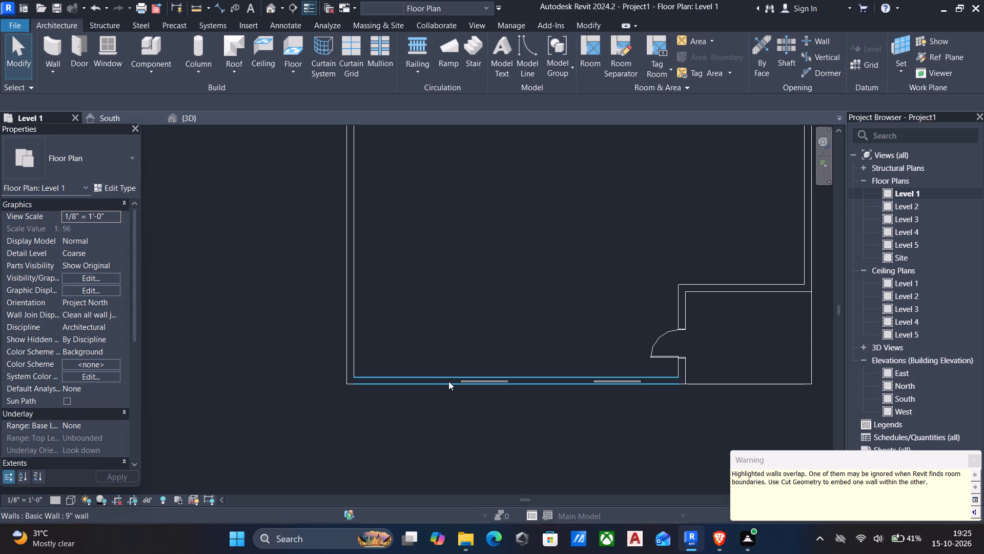
Nudge both curtain wall segments westward to 20'-2 1/2" and about 5'-10" from the south wall's east corner.
{"action": "left_click", "coordinate": [482, 380]}
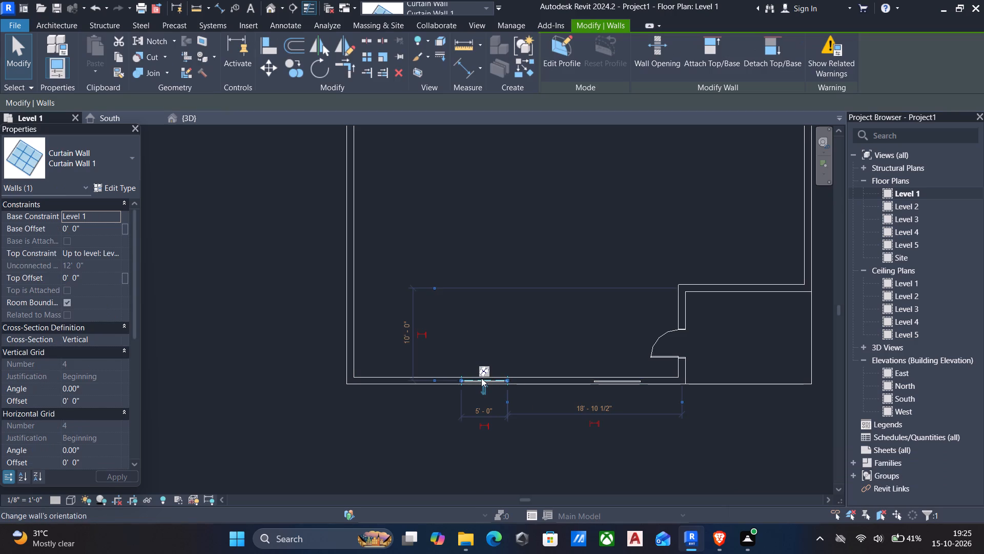
{"action": "key", "text": "Left"}
{"action": "key", "text": "Left"}
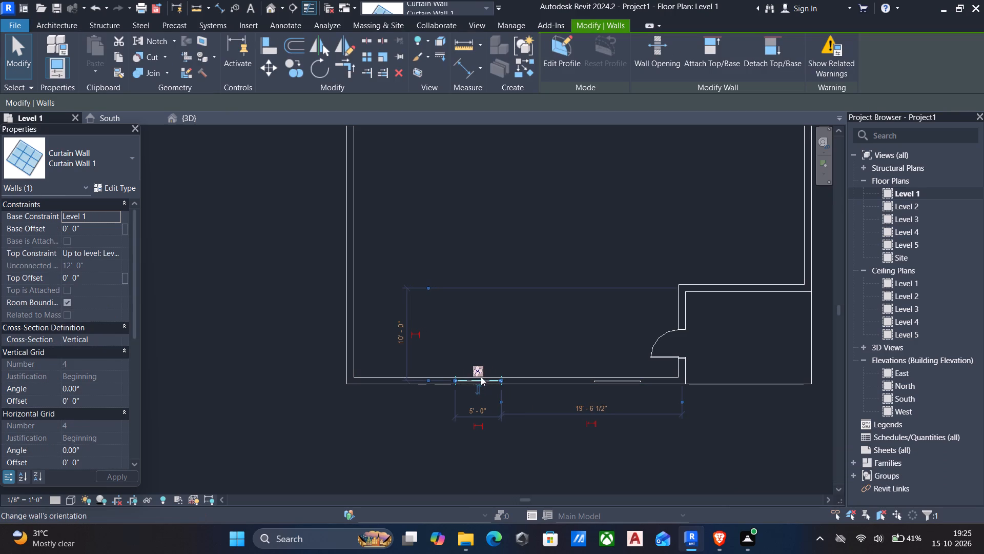
{"action": "left_click", "coordinate": [623, 380]}
{"action": "key", "text": "Left"}
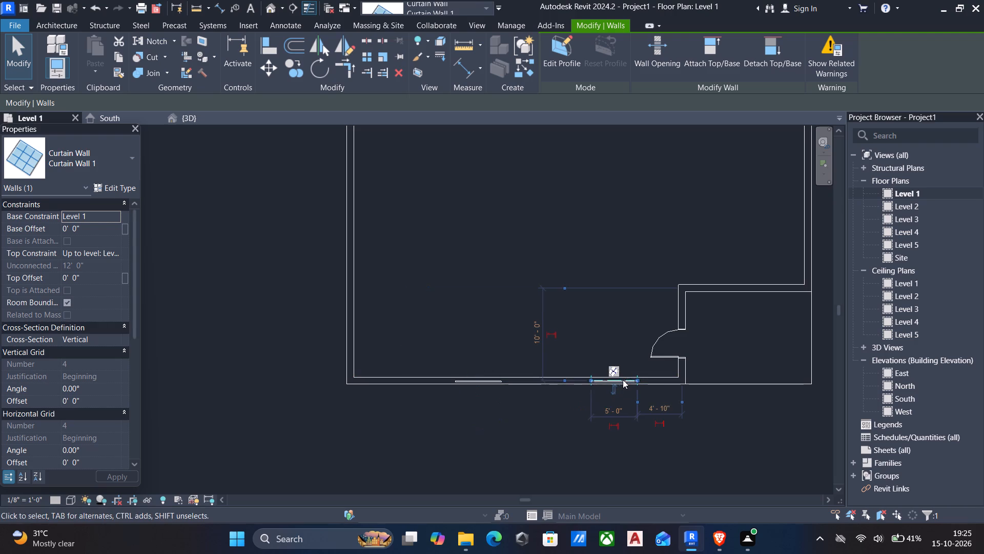
{"action": "key", "text": "Left"}
{"action": "key", "text": "Left"}
{"action": "key", "text": "Left"}
{"action": "left_click", "coordinate": [495, 385]}
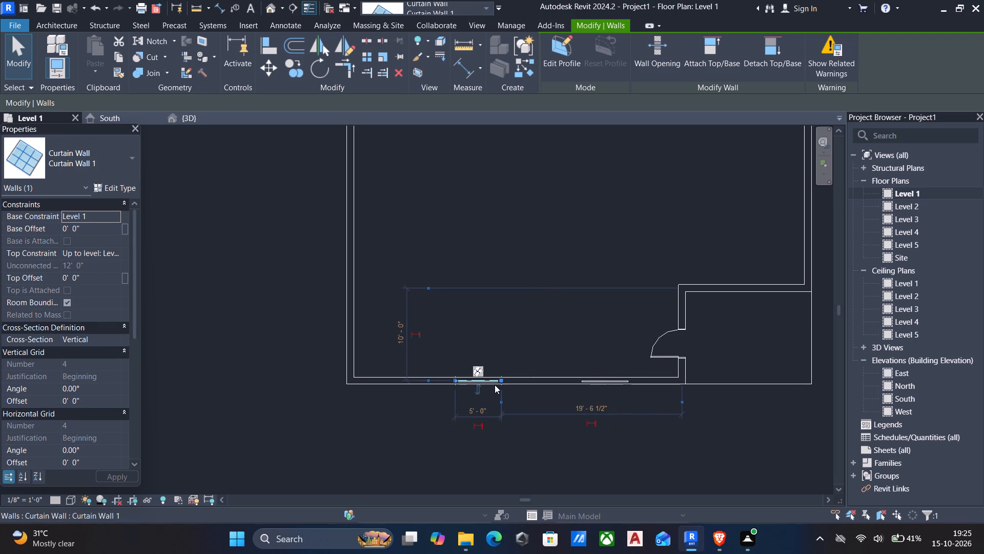
{"action": "key", "text": "Left"}
{"action": "key", "text": "Left"}
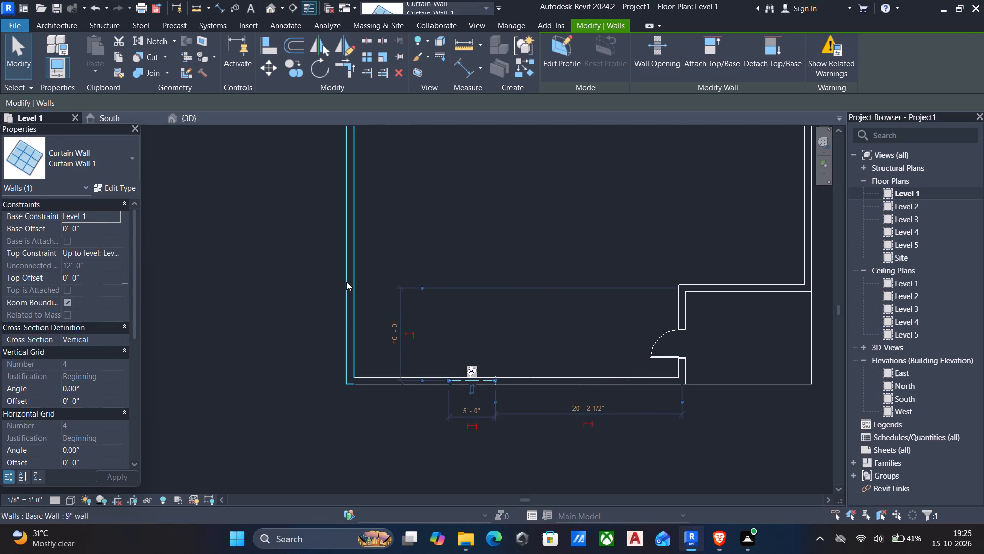
Nudge the building's west 9" wall eastward by about 1'-4".
{"action": "left_click", "coordinate": [346, 282]}
{"action": "key", "text": "Right"}
{"action": "key", "text": "Right"}
{"action": "key", "text": "Right"}
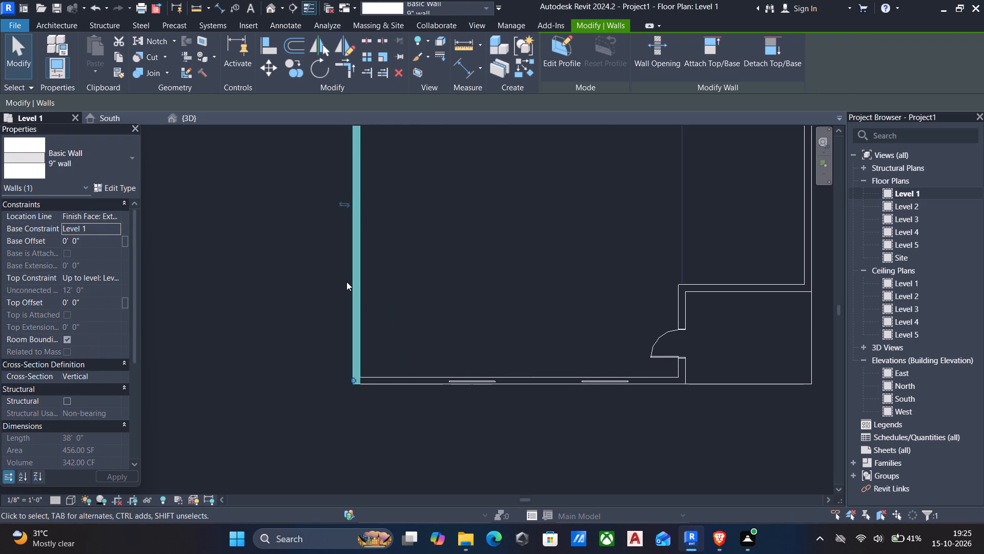
{"action": "key", "text": "Right"}
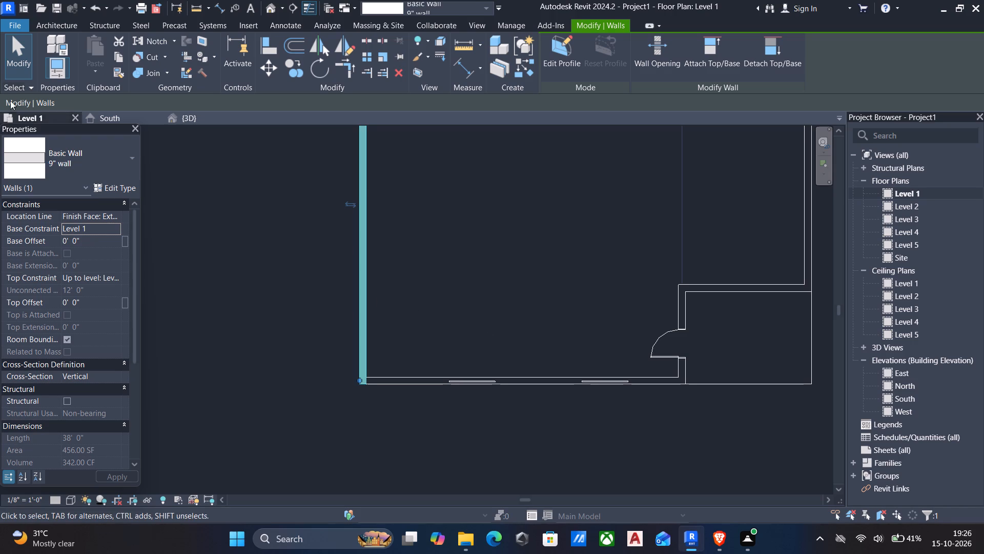
Cut the south 9" wall with both curtain wall segments using Cut Geometry.
{"action": "left_click", "coordinate": [150, 60]}
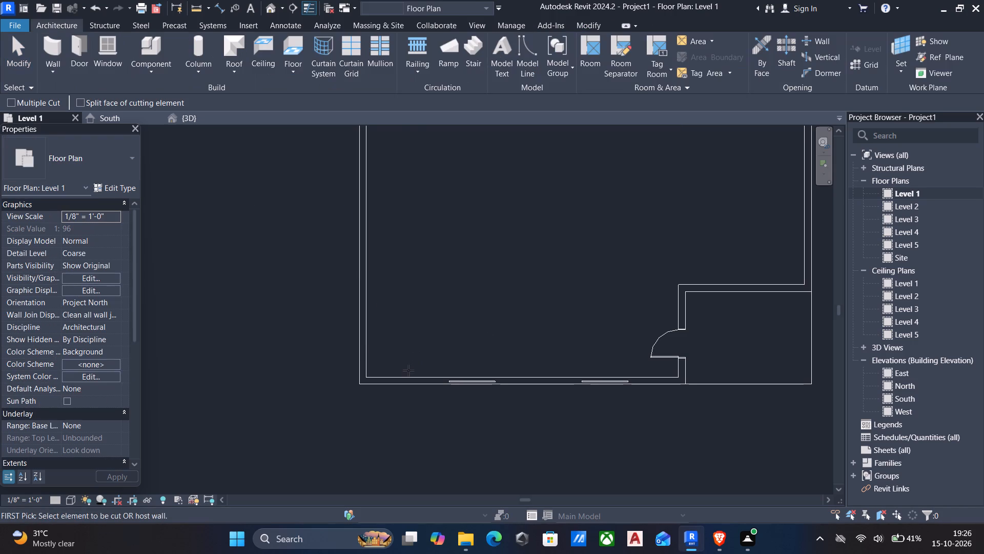
{"action": "left_click", "coordinate": [408, 374]}
{"action": "left_click", "coordinate": [456, 379]}
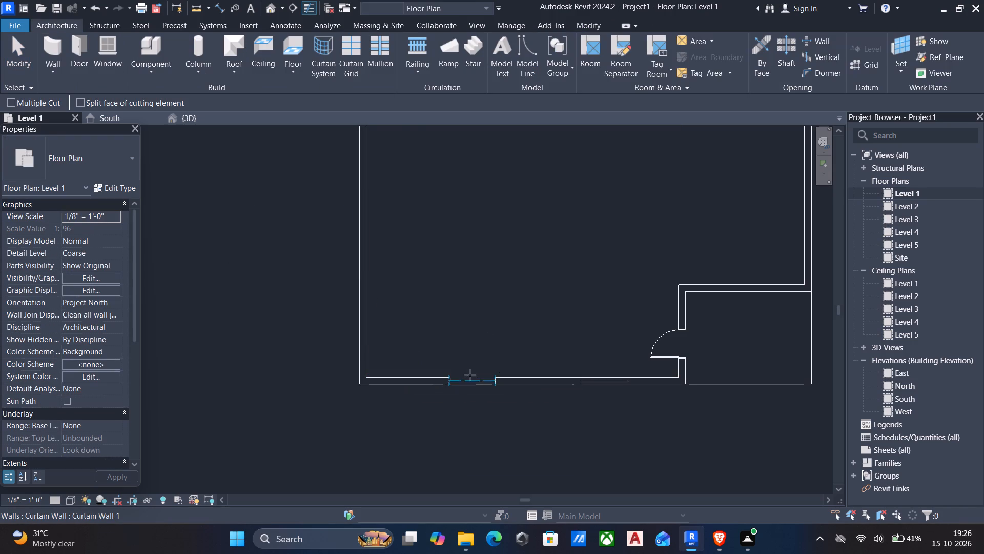
{"action": "left_click", "coordinate": [654, 376]}
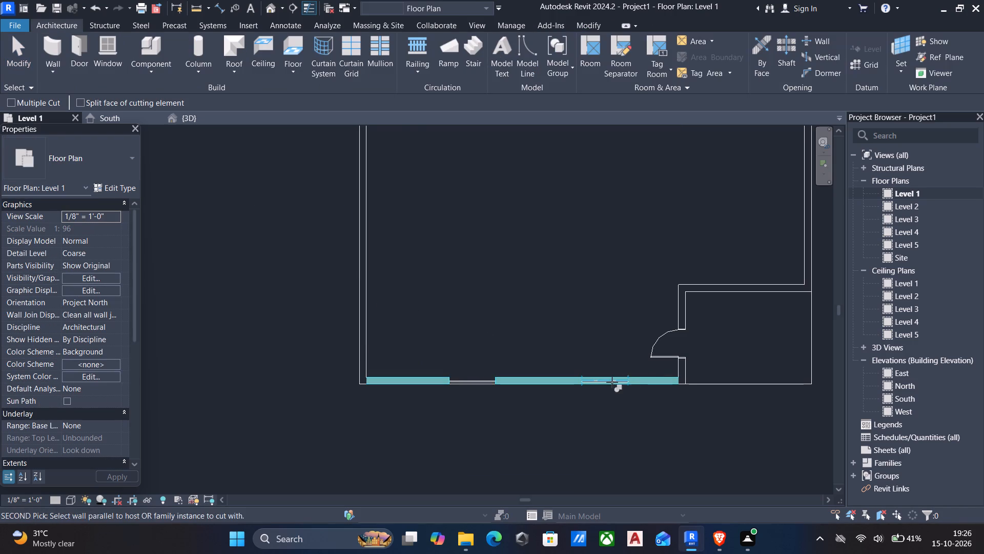
{"action": "left_click", "coordinate": [611, 383]}
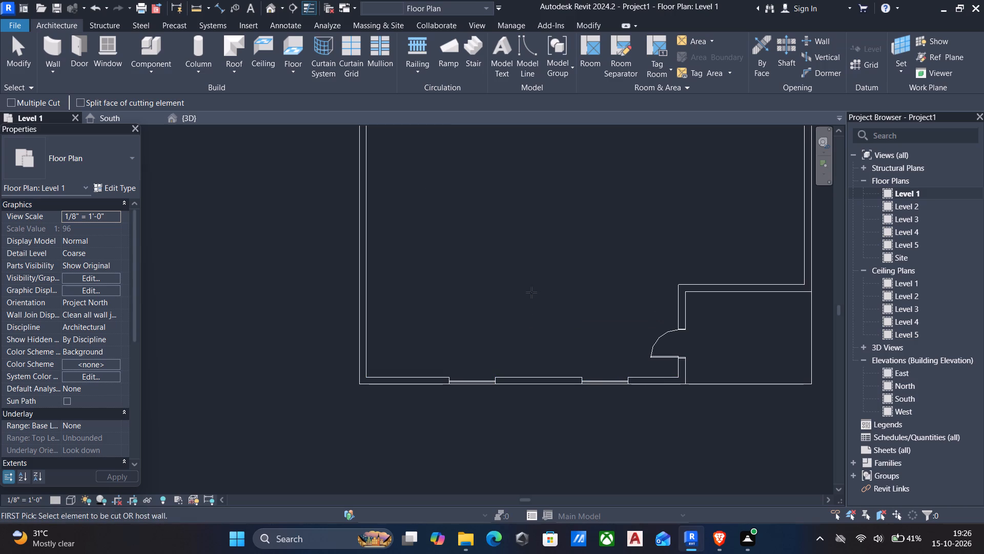
In the front-facing 3D view, set the eastern curtain wall segment's base offset to 4' and top offset to -3'.
{"action": "left_click", "coordinate": [271, 5]}
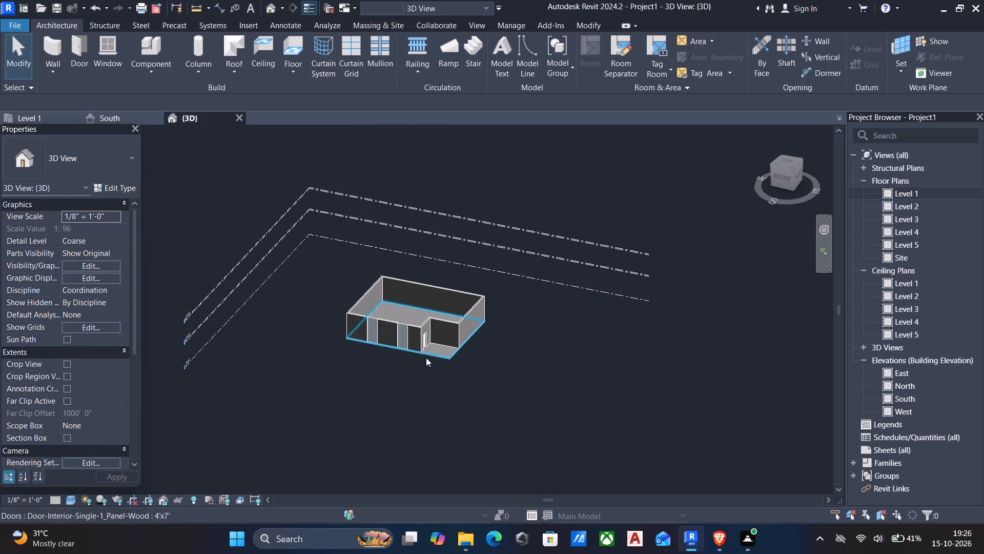
{"action": "left_click", "coordinate": [777, 182]}
{"action": "scroll", "coordinate": [393, 323], "scroll_direction": "up", "scroll_amount": 4}
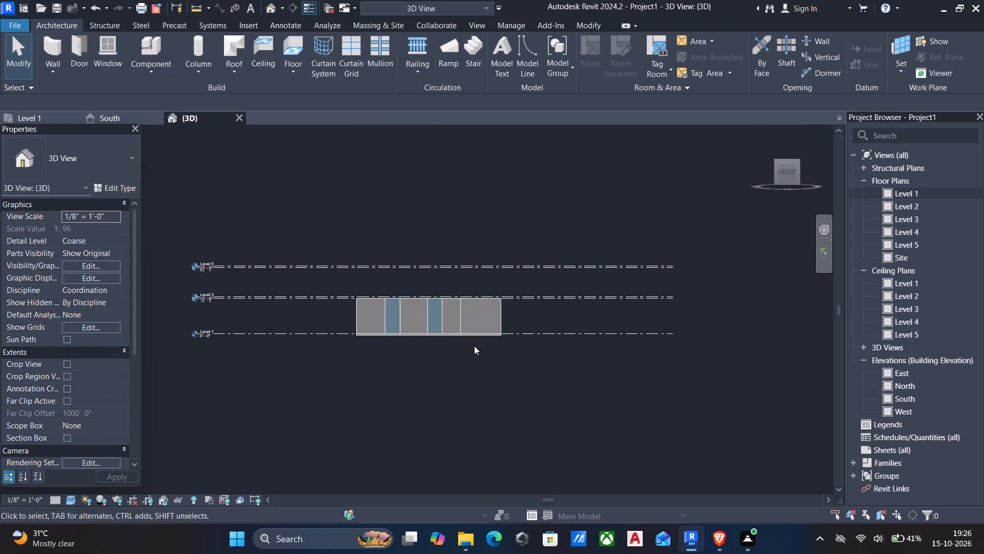
{"action": "scroll", "coordinate": [474, 346], "scroll_direction": "up", "scroll_amount": 4}
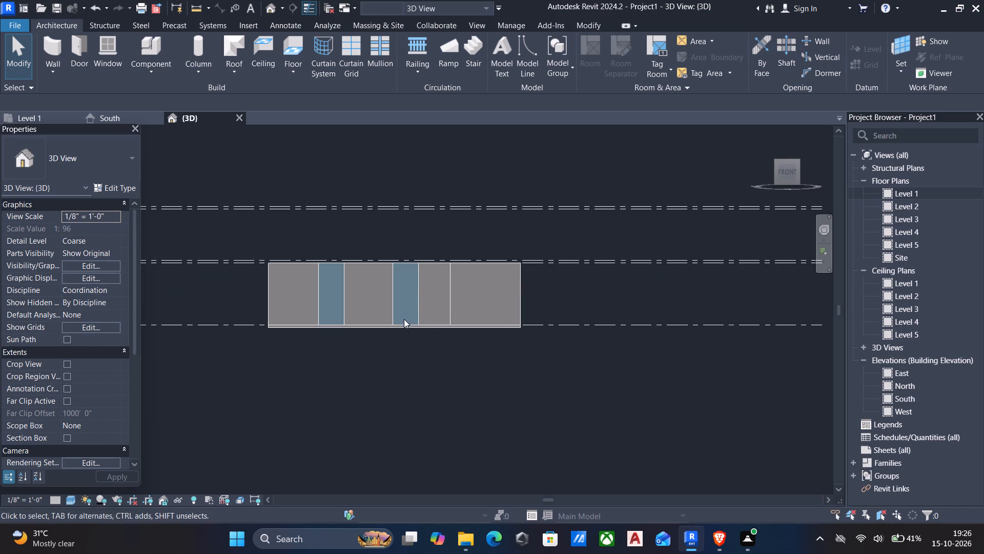
{"action": "left_click", "coordinate": [402, 322]}
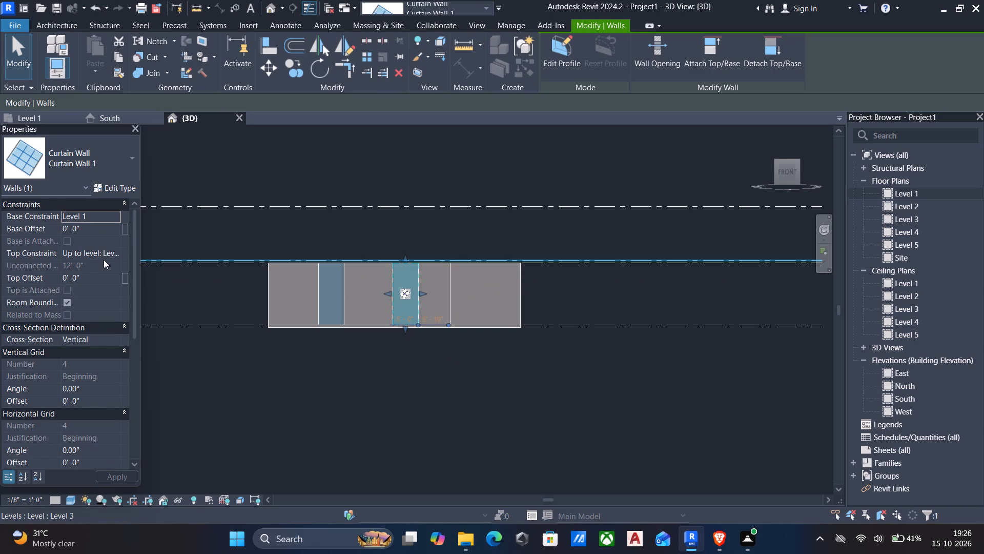
{"action": "left_click", "coordinate": [101, 229]}
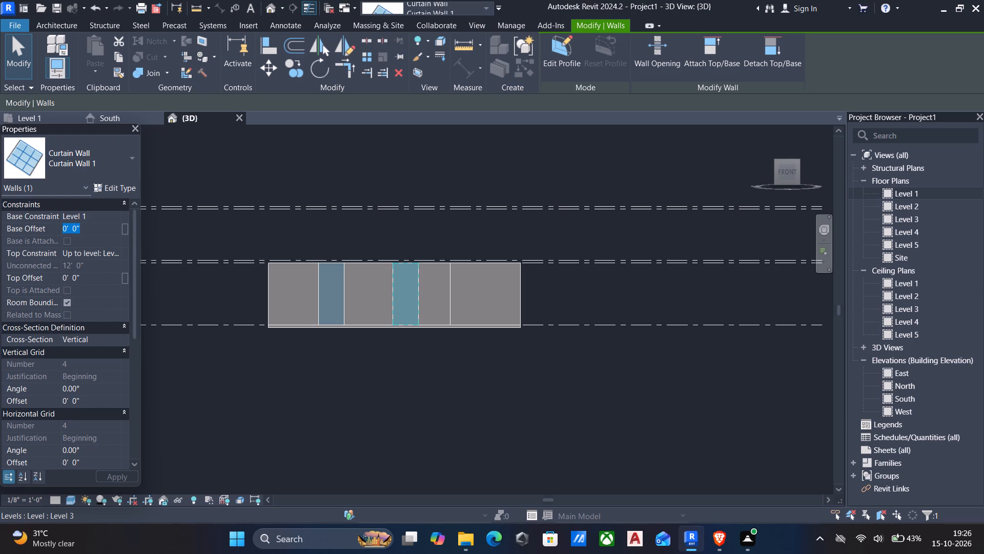
{"action": "key", "text": "4"}
{"action": "key", "text": "apostrophe"}
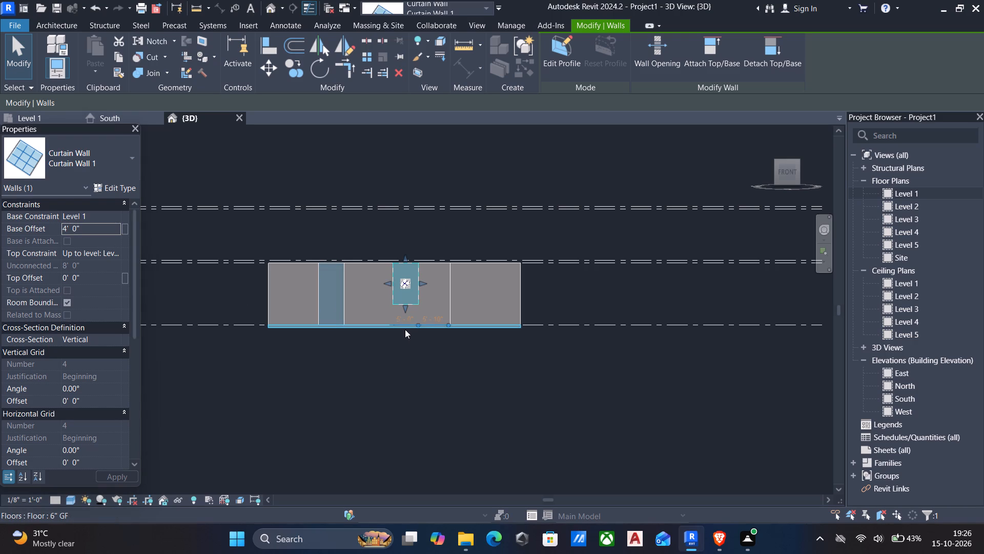
{"action": "left_click", "coordinate": [104, 277]}
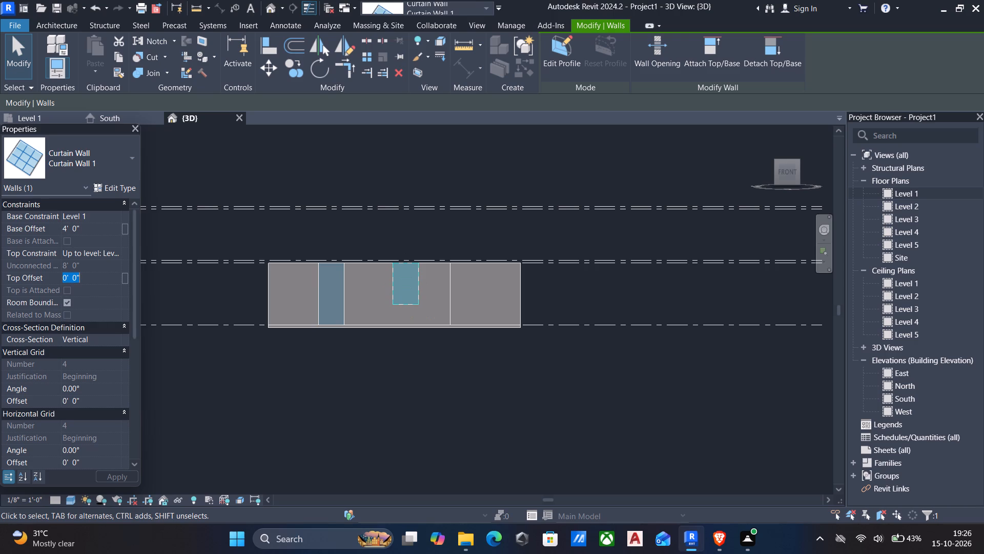
{"action": "type", "text": "-3'"}
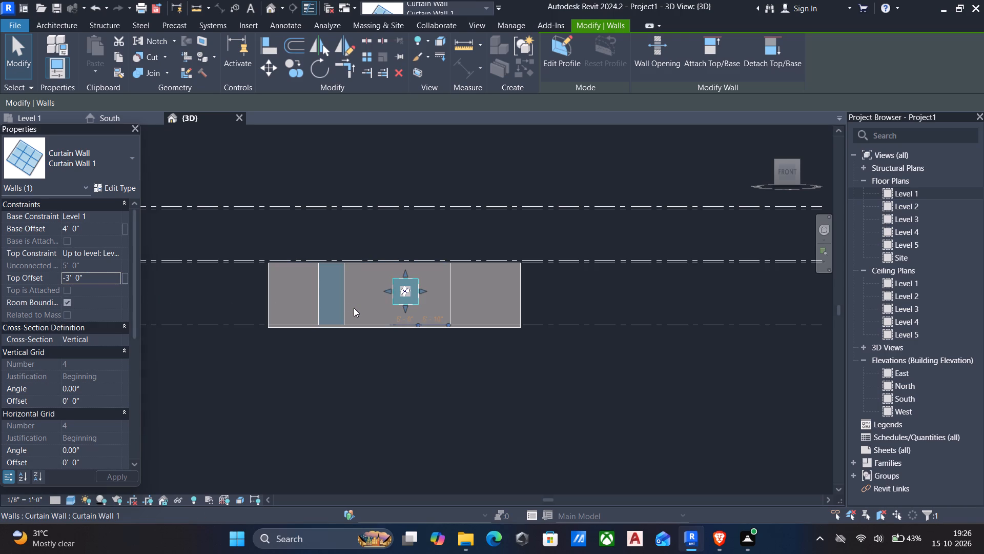
{"action": "scroll", "coordinate": [400, 325], "scroll_direction": "up", "scroll_amount": 4}
{"action": "key", "text": "Escape"}
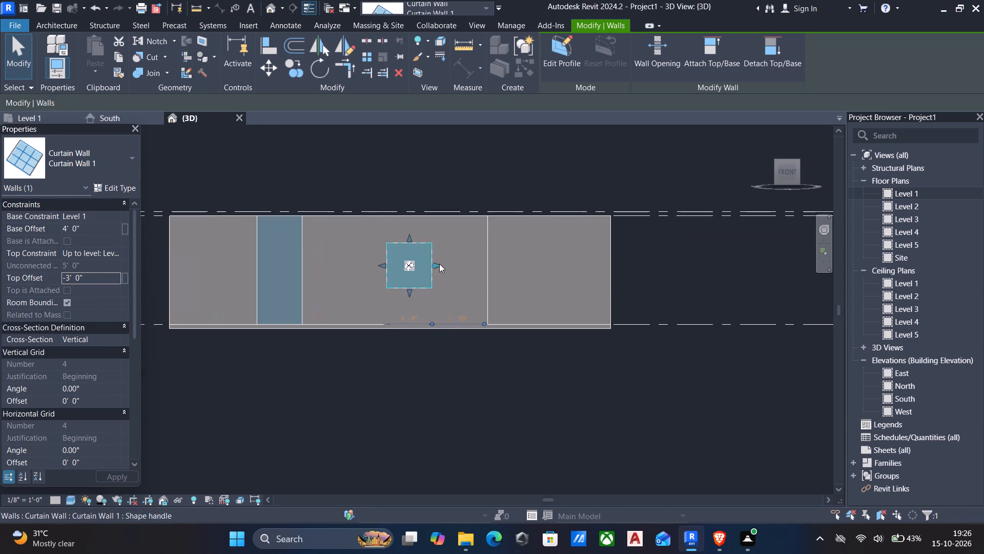
Measure the height of the eastern curtain wall segment along its west edge.
{"action": "scroll", "coordinate": [439, 264], "scroll_direction": "up", "scroll_amount": 5}
{"action": "type", "text": "dd"}
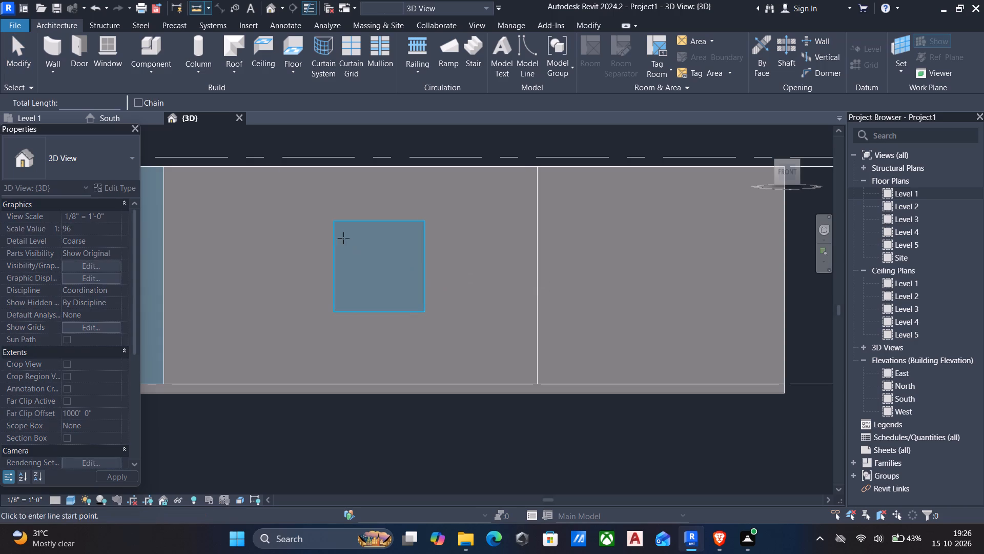
{"action": "scroll", "coordinate": [329, 226], "scroll_direction": "up", "scroll_amount": 4}
{"action": "left_click", "coordinate": [339, 220]}
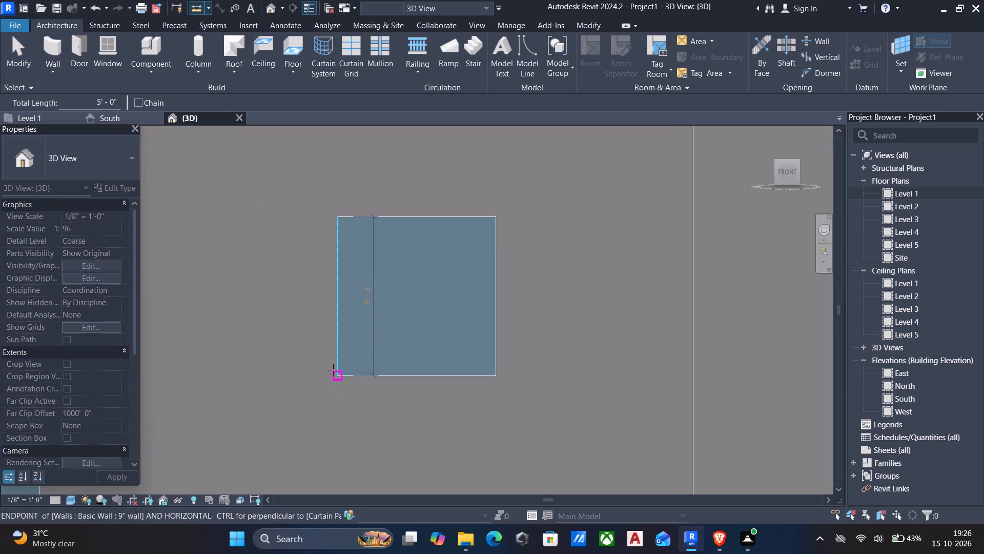
{"action": "left_click", "coordinate": [333, 370]}
{"action": "middle_click_drag", "start_coordinate": [334, 370], "coordinate": [417, 371]}
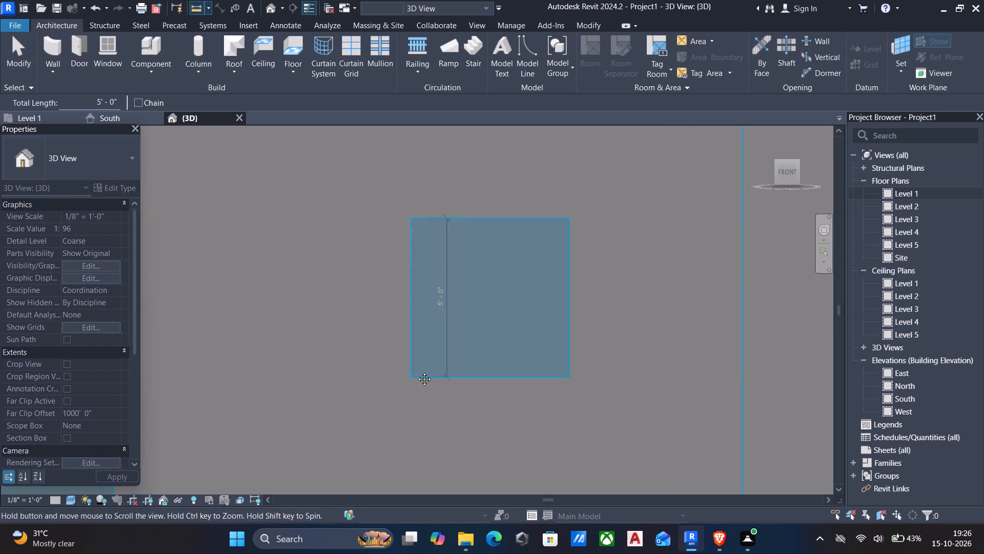
{"action": "middle_click_drag", "start_coordinate": [417, 371], "coordinate": [417, 371]}
{"action": "scroll", "coordinate": [429, 368], "scroll_direction": "down", "scroll_amount": 4}
{"action": "key", "text": "Escape"}
Align the western curtain wall segment's top and bottom edges to those of the eastern segment.
{"action": "middle_click_drag", "start_coordinate": [377, 334], "coordinate": [492, 346]}
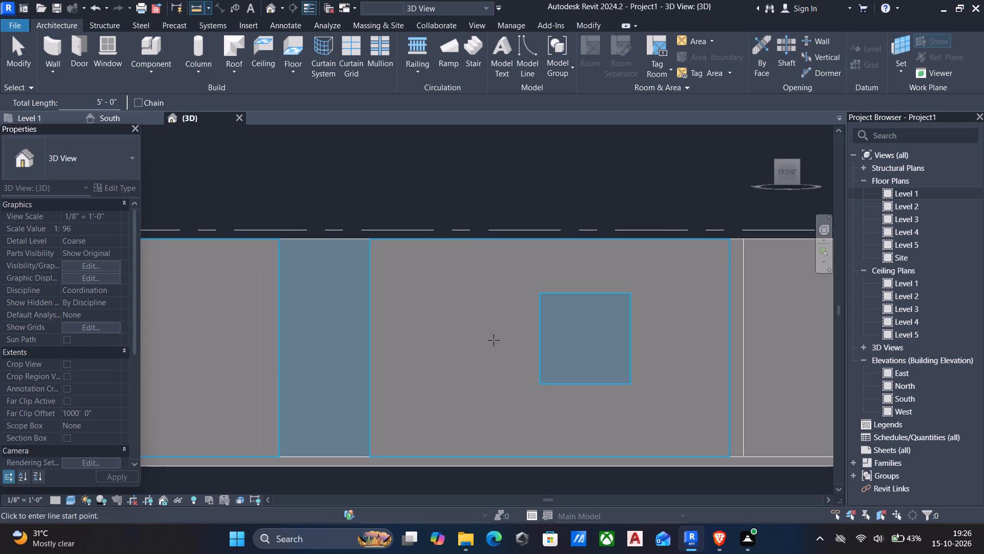
{"action": "type", "text": "al"}
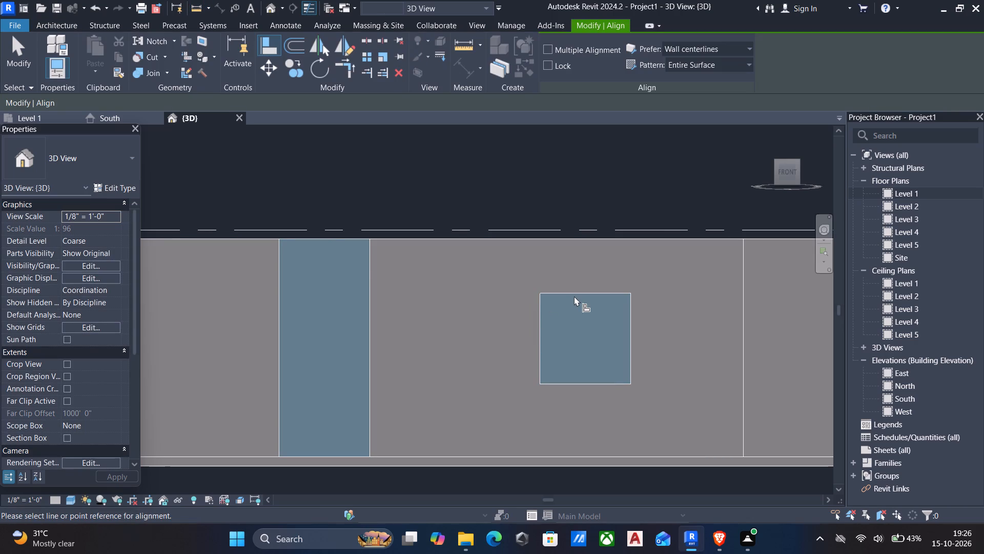
{"action": "left_click", "coordinate": [574, 296]}
{"action": "left_click", "coordinate": [319, 238]}
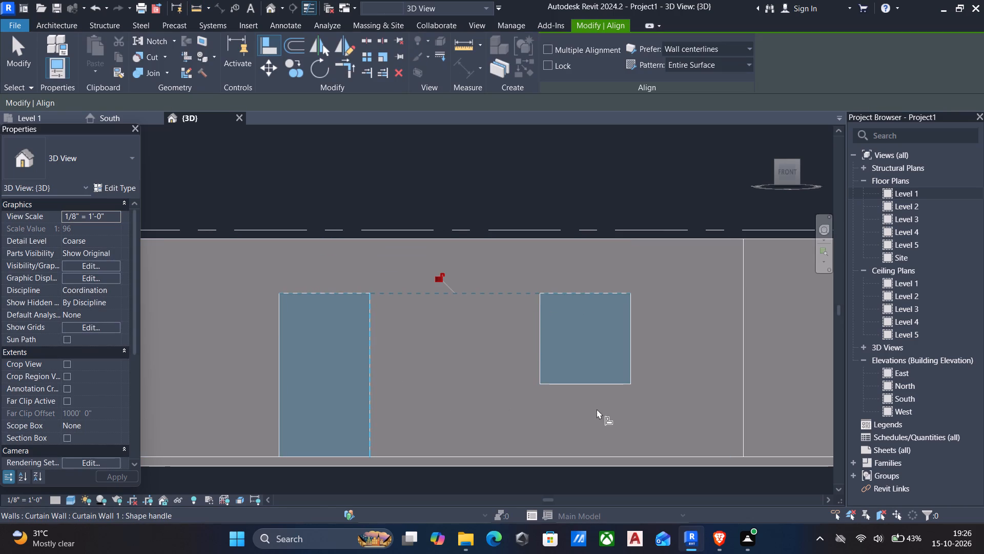
{"action": "left_click", "coordinate": [591, 383]}
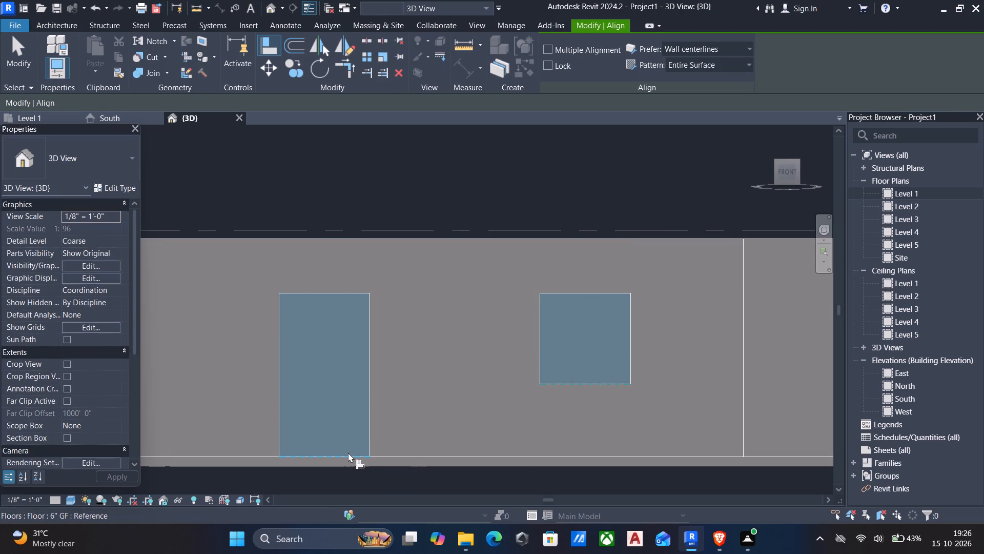
{"action": "left_click", "coordinate": [345, 456]}
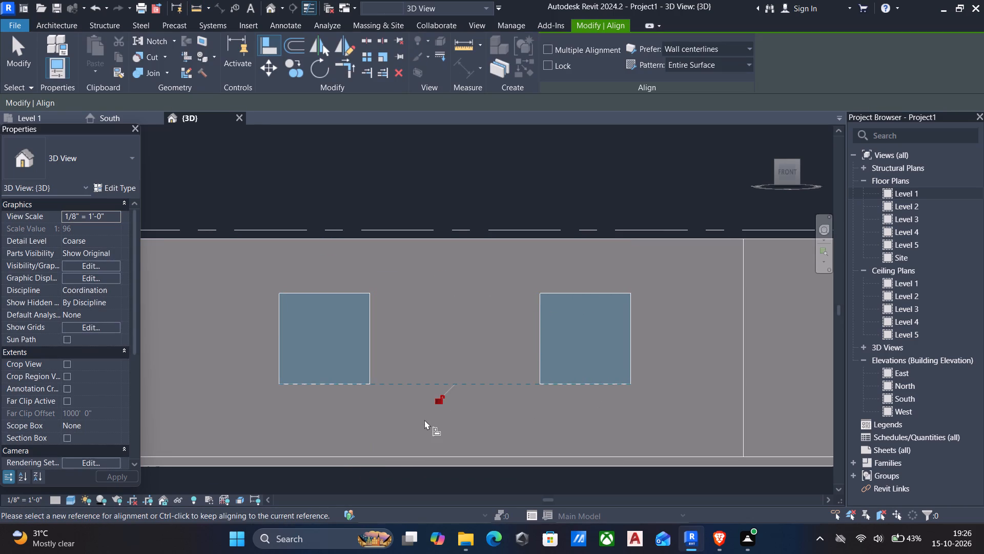
{"action": "scroll", "coordinate": [424, 420], "scroll_direction": "down", "scroll_amount": 1}
{"action": "key", "text": "Escape"}
{"action": "scroll", "coordinate": [448, 410], "scroll_direction": "down", "scroll_amount": 2}
{"action": "middle_click_drag", "start_coordinate": [484, 384], "coordinate": [433, 408]}
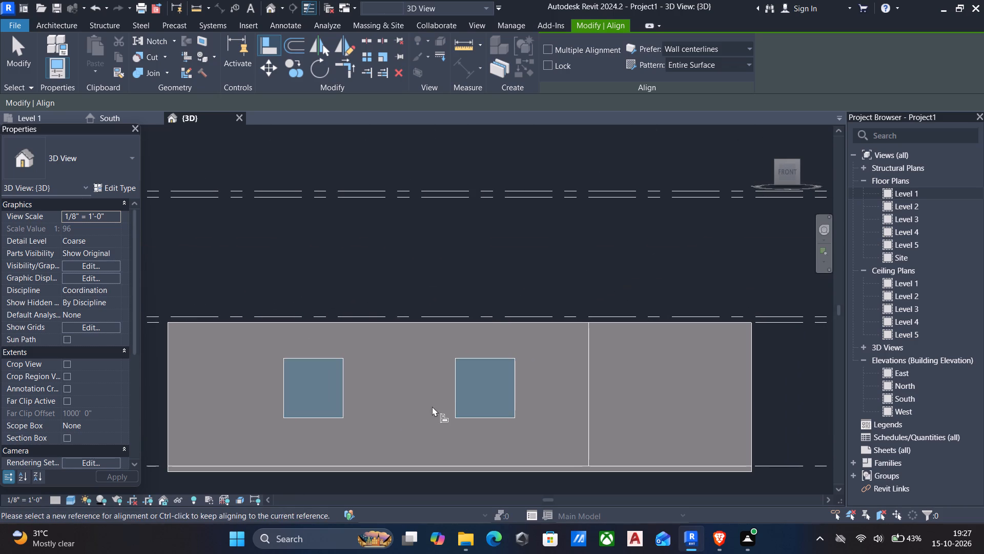
{"action": "key", "text": "Escape"}
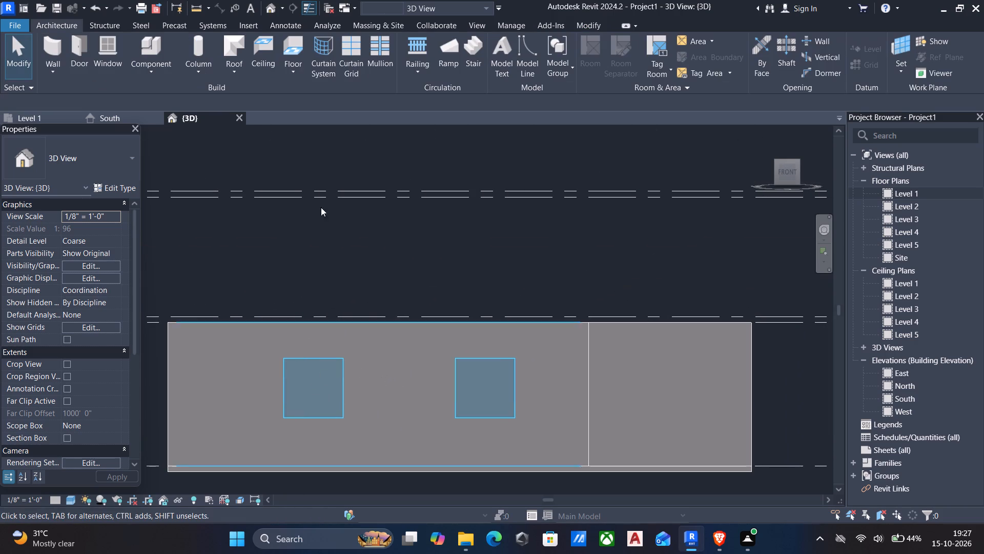
Add a full-height vertical curtain grid line at one-third of the width from the west edge in both curtain wall windows.
{"action": "left_click", "coordinate": [66, 24]}
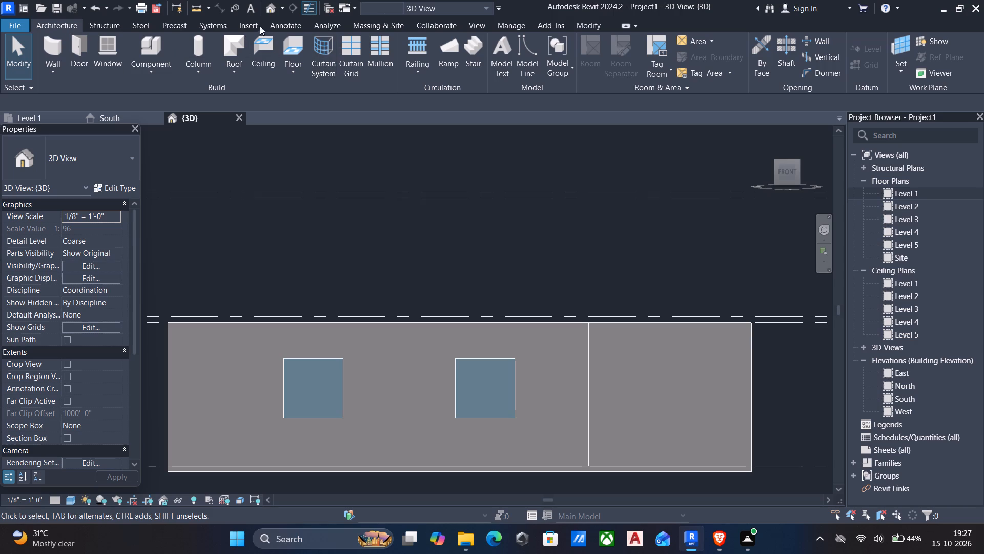
{"action": "left_click", "coordinate": [350, 42]}
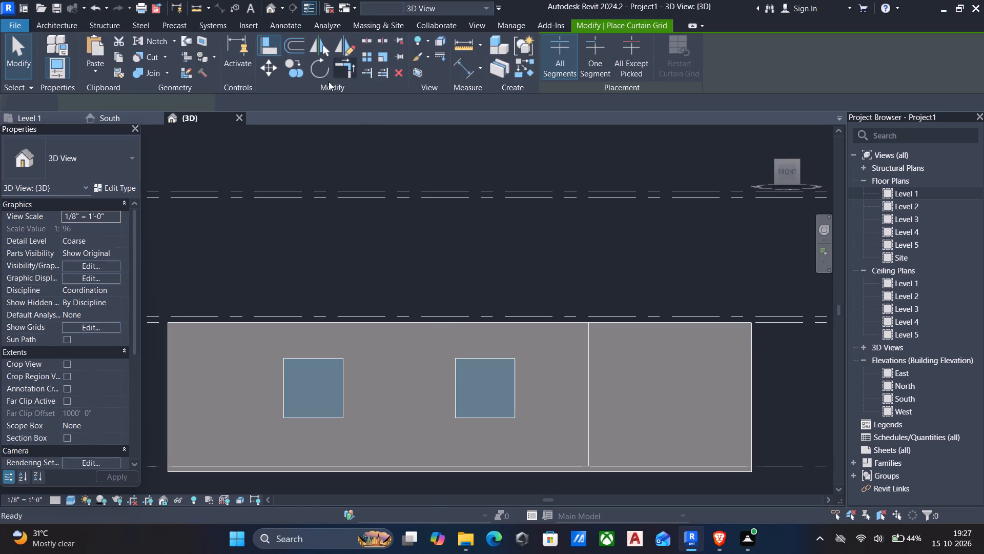
{"action": "scroll", "coordinate": [315, 370], "scroll_direction": "up", "scroll_amount": 2}
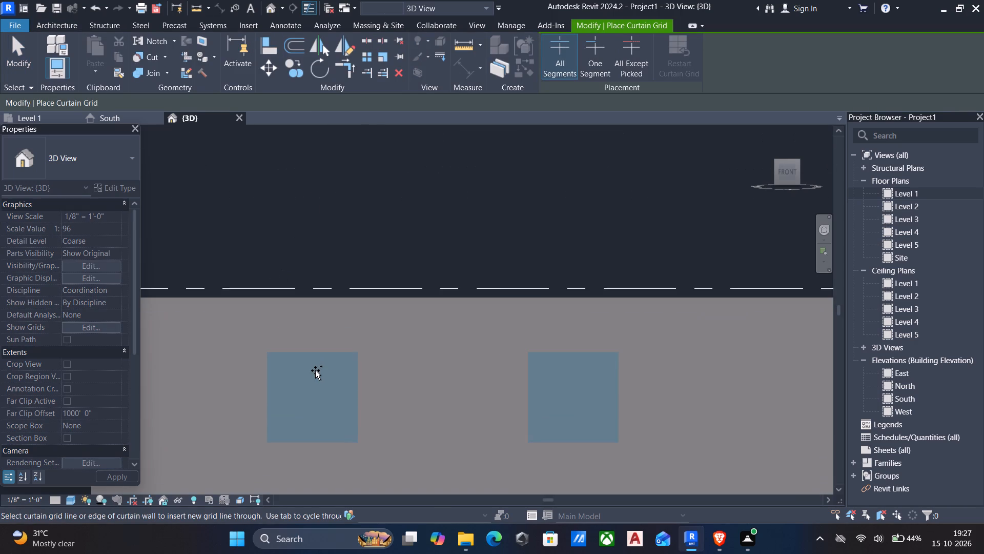
{"action": "scroll", "coordinate": [315, 370], "scroll_direction": "up", "scroll_amount": 2}
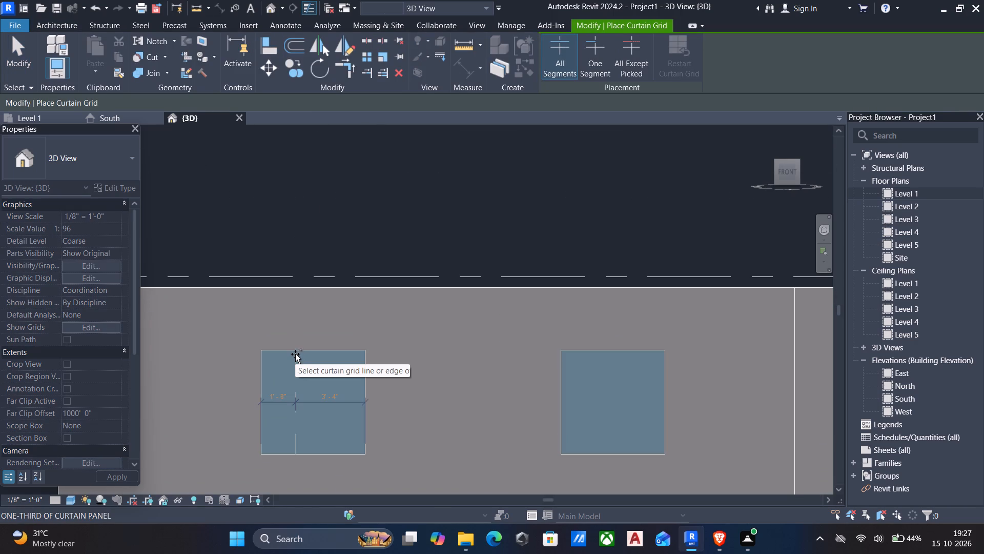
{"action": "left_click", "coordinate": [295, 354]}
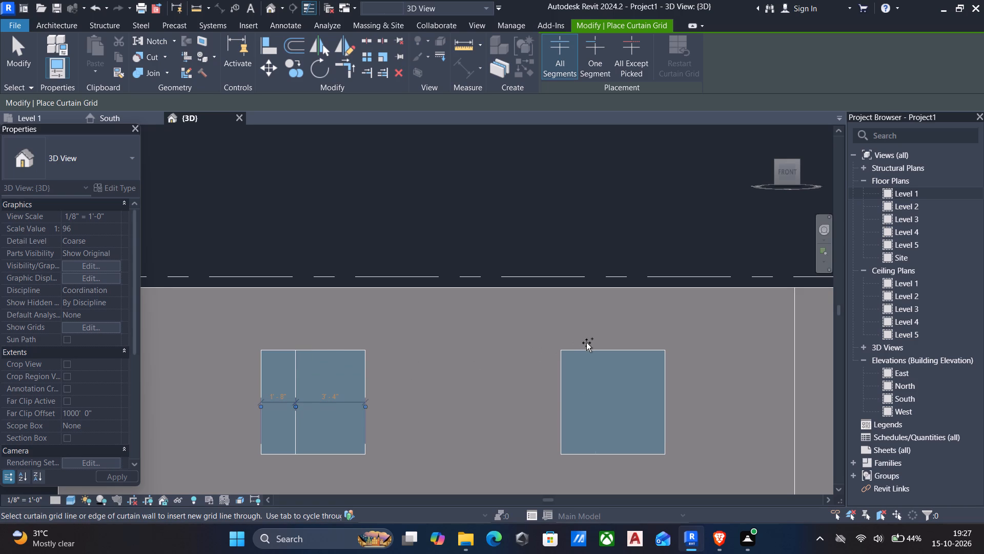
{"action": "left_click", "coordinate": [588, 350]}
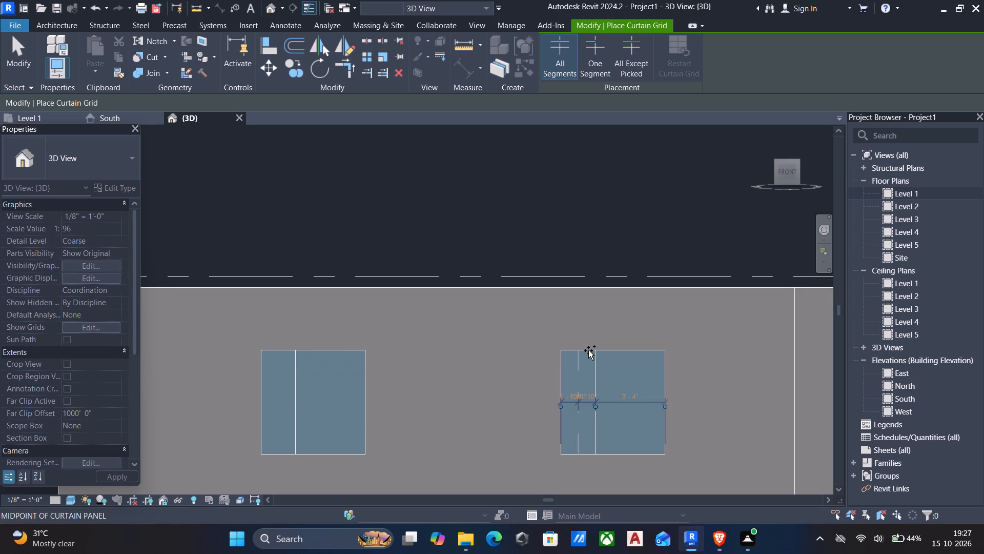
Using One Segment placement, divide the wider eastern panel of each curtain window into thirds with two horizontal grid lines.
{"action": "left_click", "coordinate": [591, 64]}
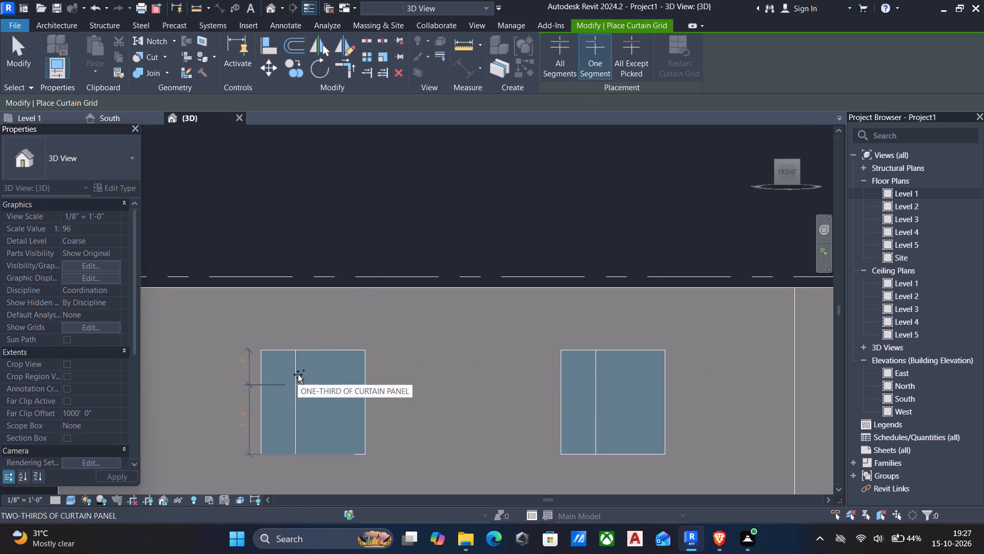
{"action": "left_click", "coordinate": [298, 374]}
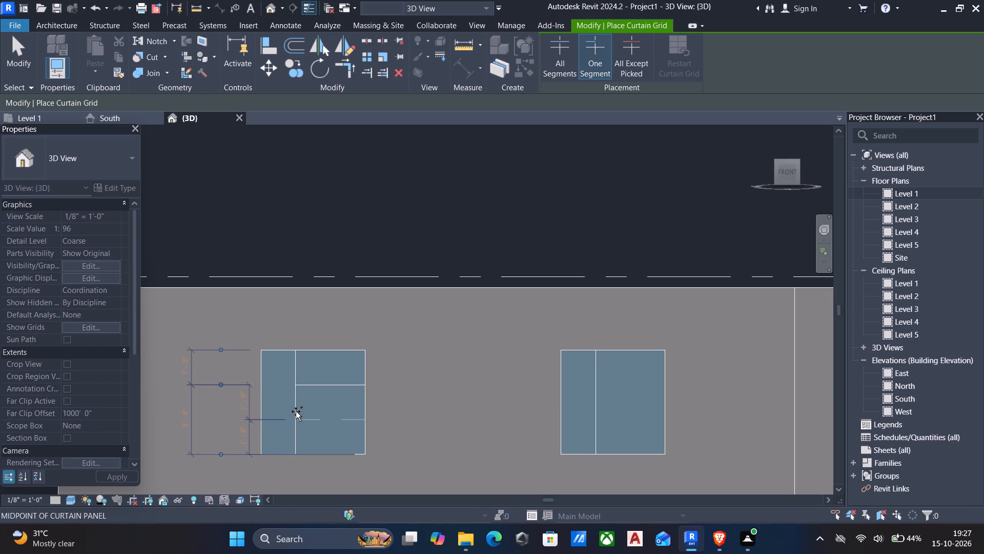
{"action": "left_click", "coordinate": [296, 411]}
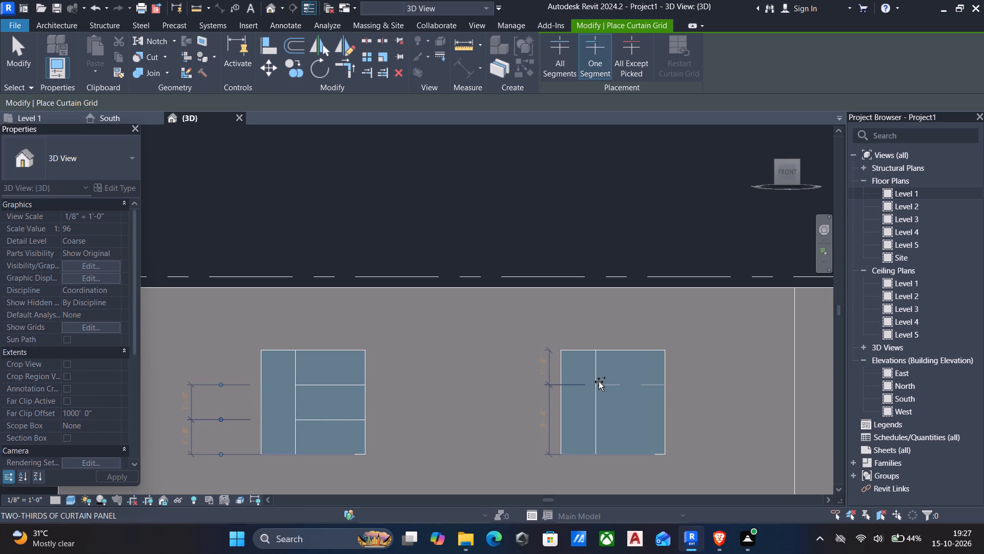
{"action": "left_click", "coordinate": [599, 383]}
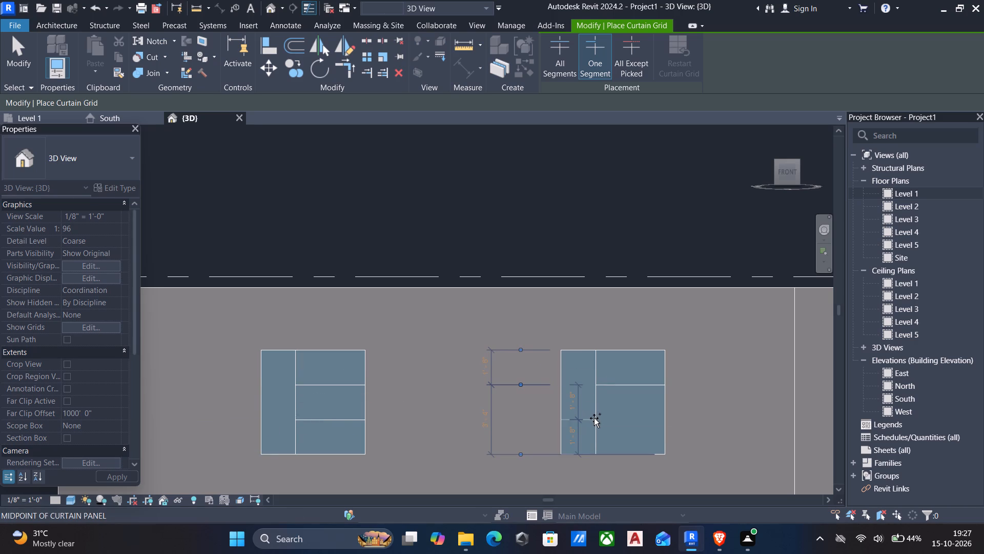
{"action": "left_click", "coordinate": [598, 415]}
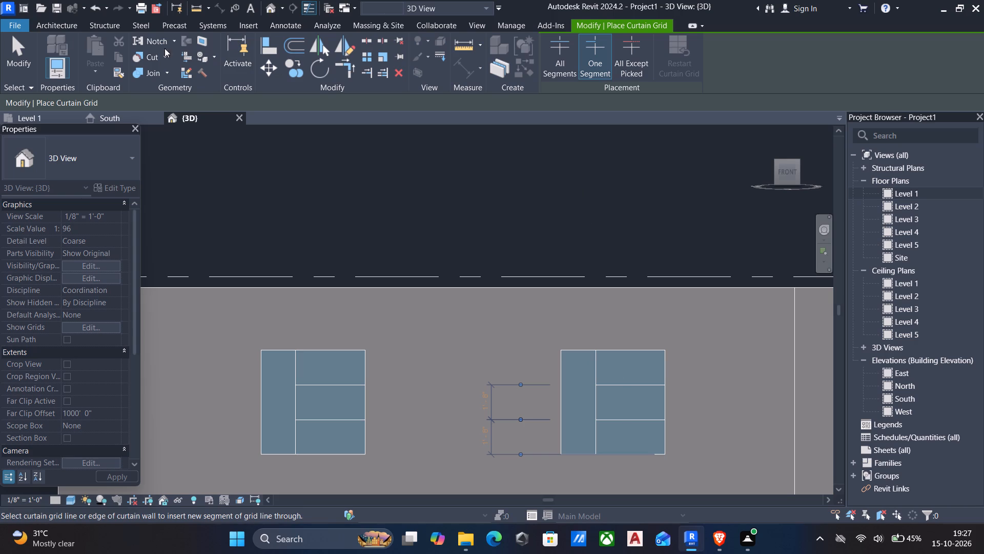
Place 2.5" x 5" rectangular mullions on the vertical grid line of both curtain windows.
{"action": "left_click", "coordinate": [56, 28]}
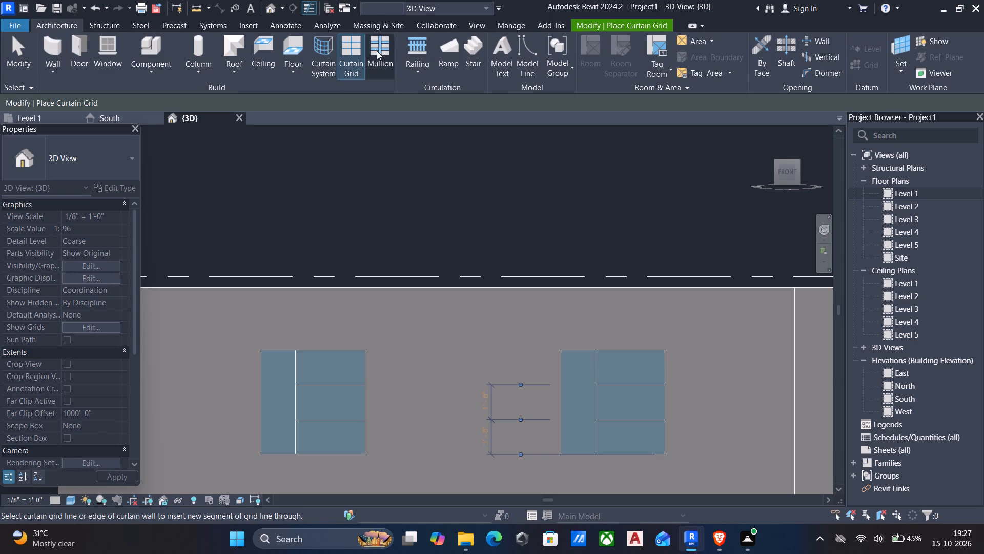
{"action": "left_click", "coordinate": [373, 52]}
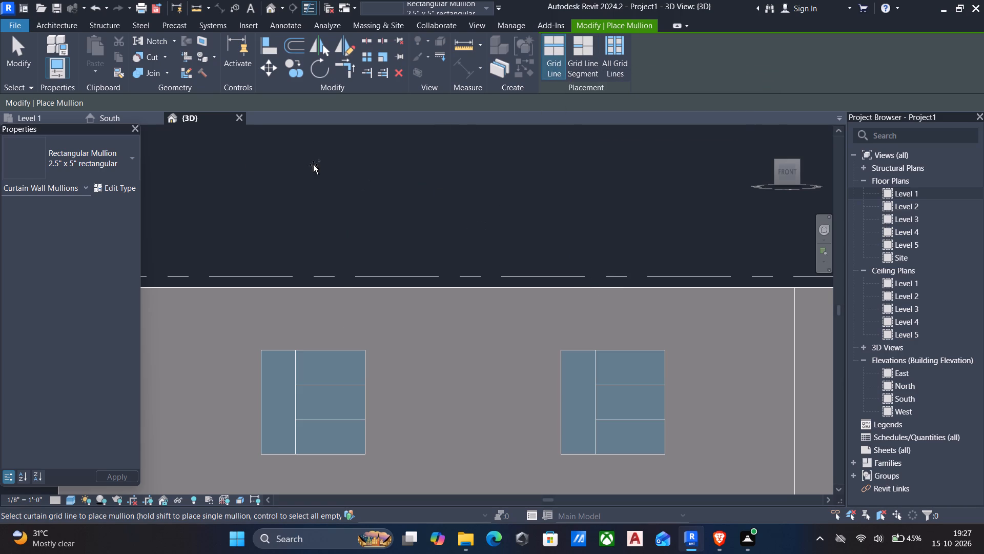
{"action": "left_click", "coordinate": [297, 372]}
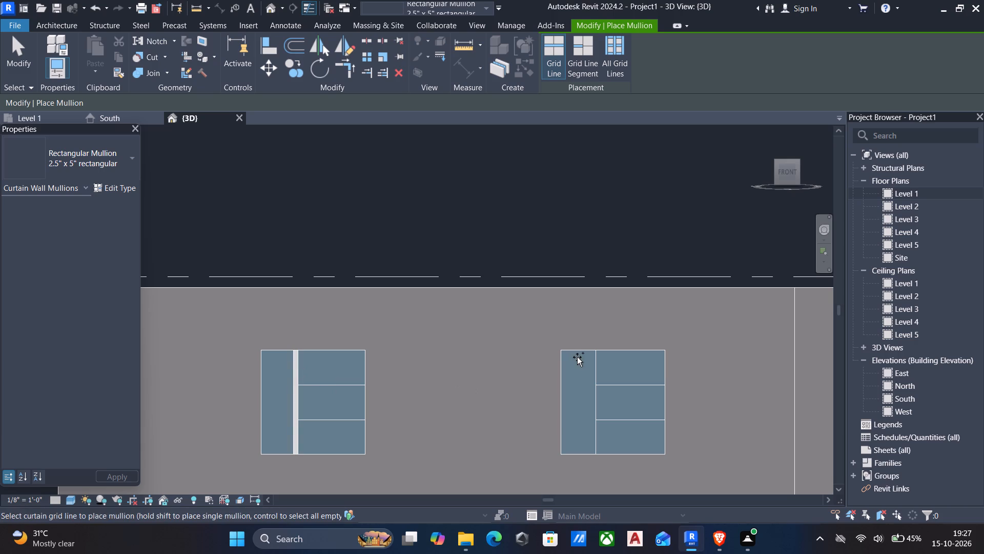
{"action": "left_click", "coordinate": [597, 369]}
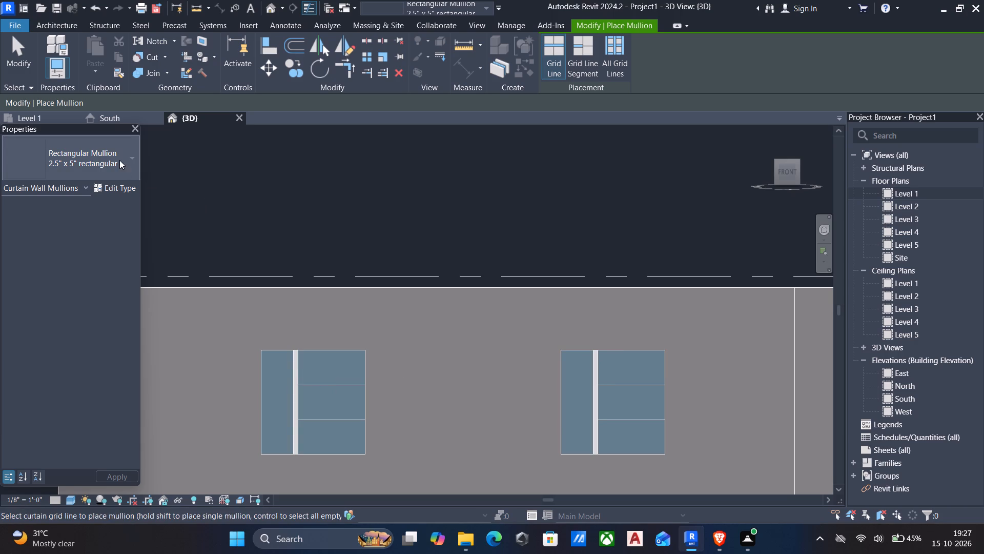
Place 1.5" x 2.5" rectangular mullions on the two horizontal grid lines of each curtain window.
{"action": "left_click", "coordinate": [119, 160]}
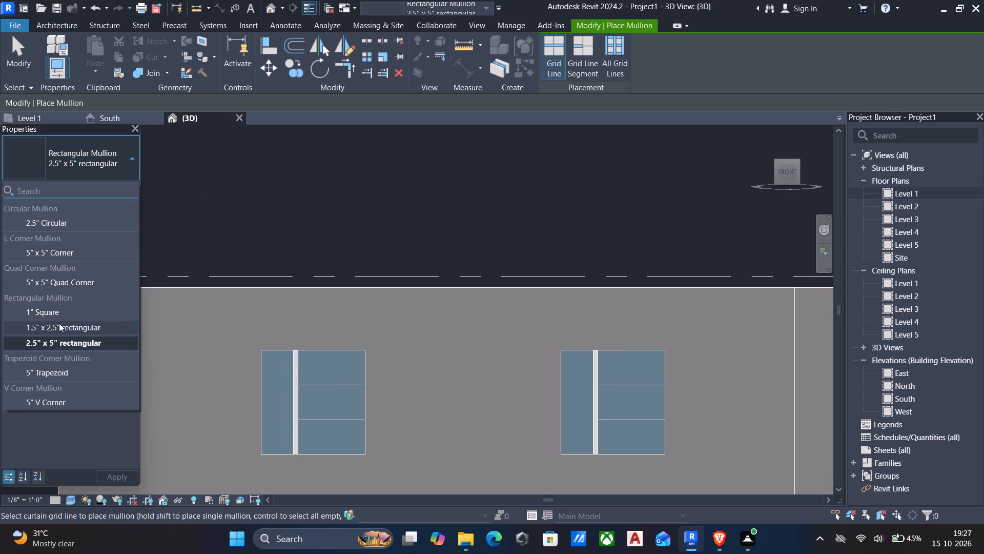
{"action": "left_click", "coordinate": [59, 324]}
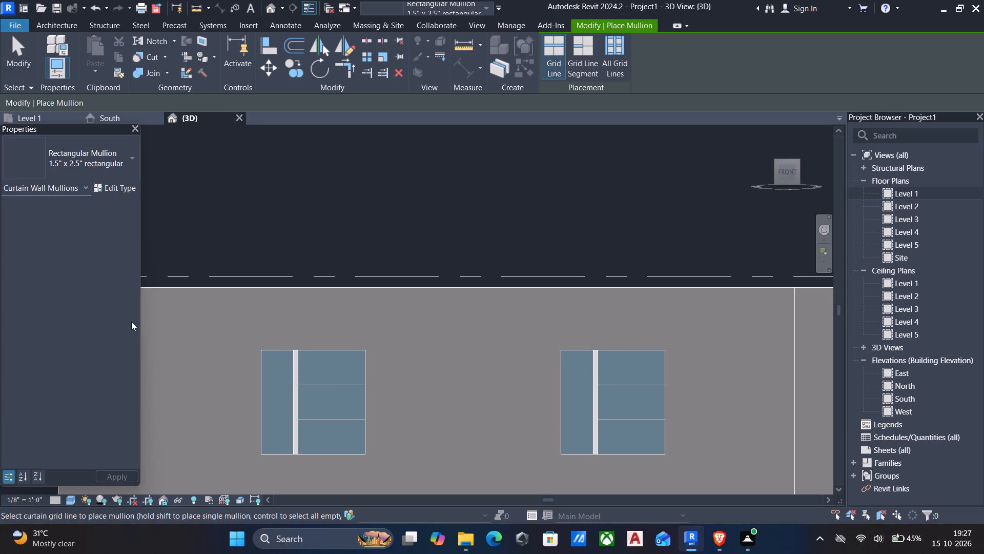
{"action": "left_click", "coordinate": [339, 385]}
{"action": "left_click", "coordinate": [329, 421]}
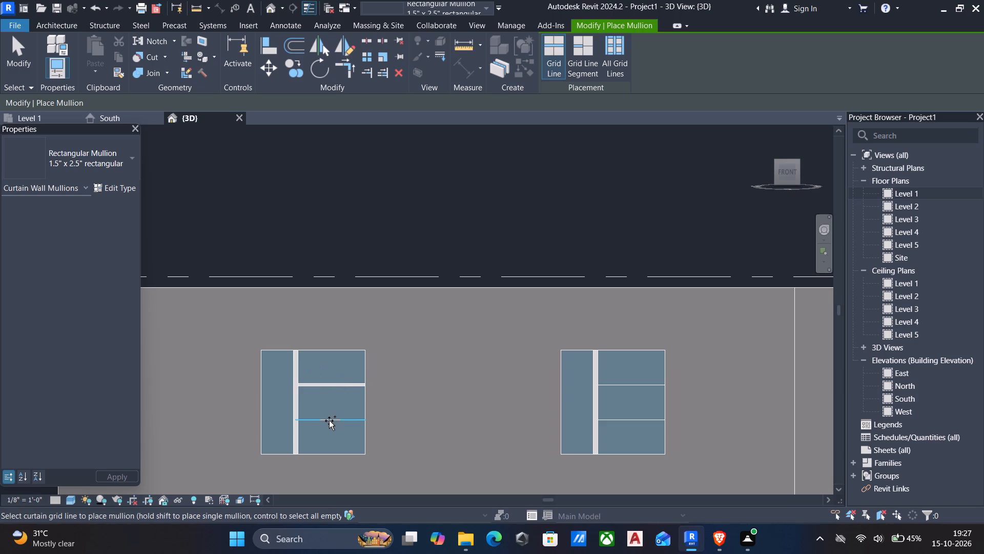
{"action": "left_click", "coordinate": [642, 386]}
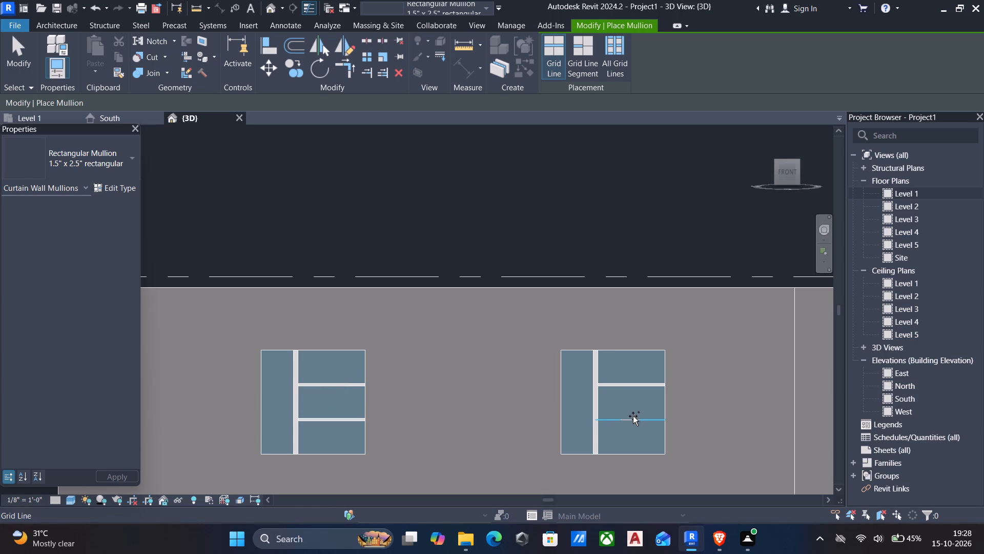
{"action": "left_click", "coordinate": [632, 417]}
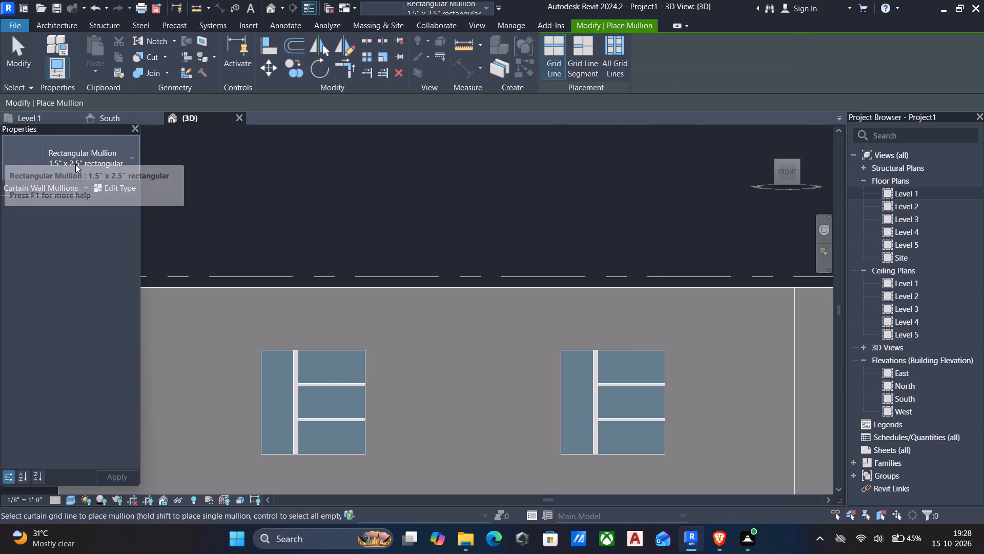
Frame the perimeters of both curtain windows with 2.5" x 5" rectangular mullions using All Grid Lines placement.
{"action": "left_click", "coordinate": [79, 156]}
{"action": "scroll", "coordinate": [74, 293], "scroll_direction": "up", "scroll_amount": 4}
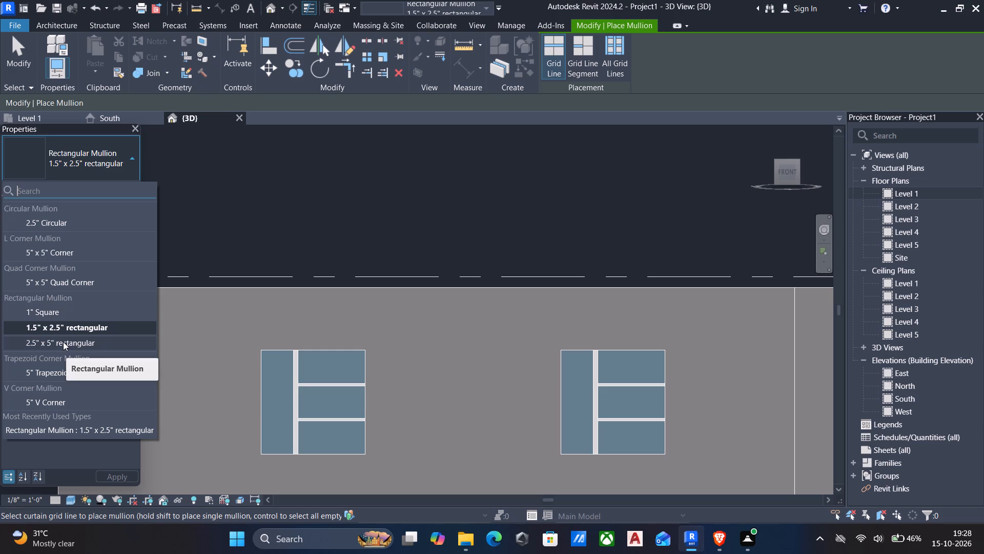
{"action": "left_click", "coordinate": [63, 342]}
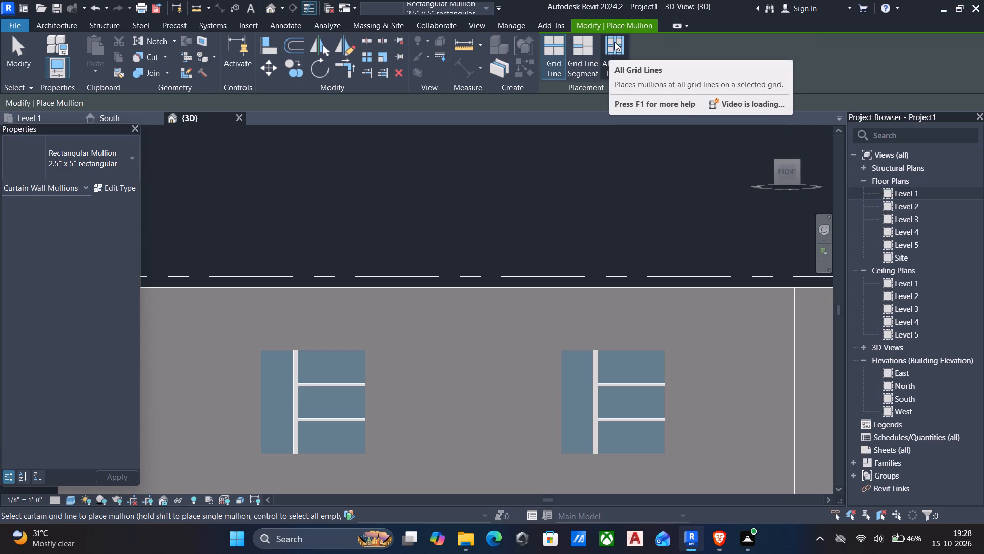
{"action": "left_click", "coordinate": [612, 41]}
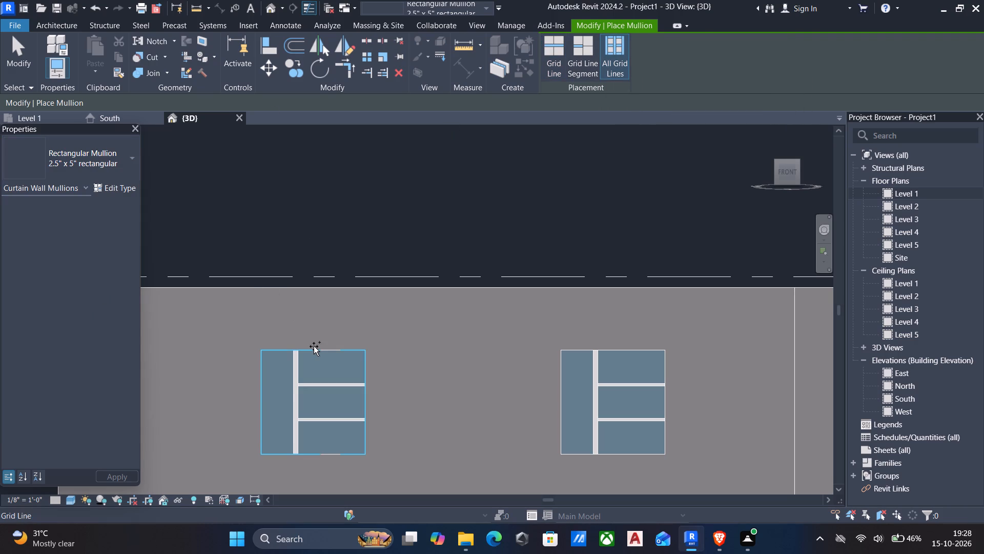
{"action": "left_click", "coordinate": [314, 346]}
{"action": "left_click", "coordinate": [619, 354]}
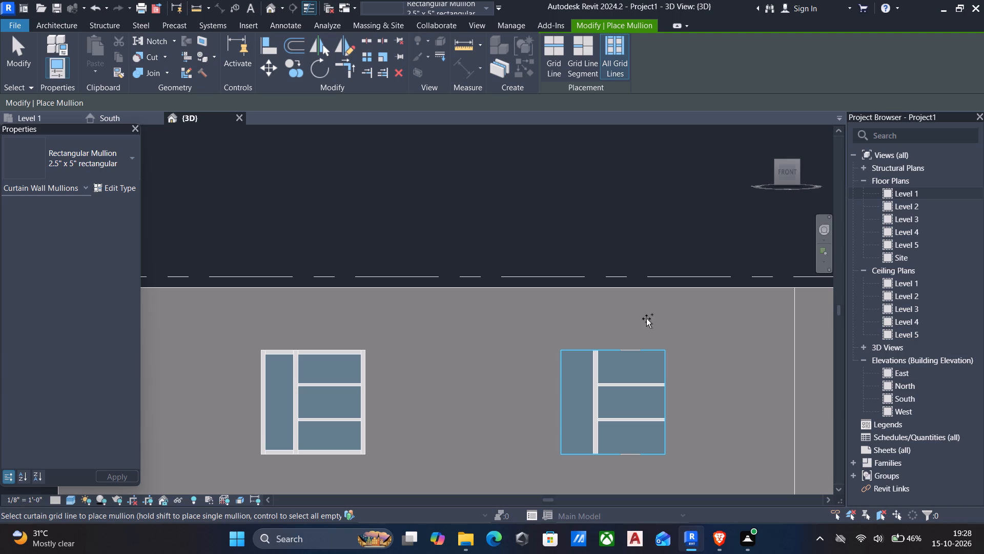
{"action": "scroll", "coordinate": [594, 368], "scroll_direction": "down", "scroll_amount": 2}
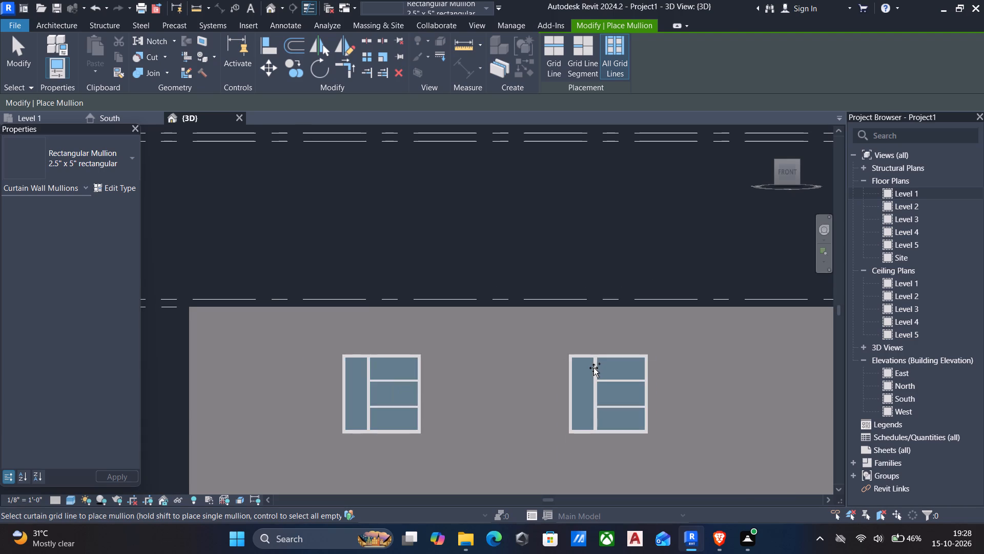
{"action": "middle_click_drag", "start_coordinate": [589, 375], "coordinate": [507, 233]}
{"action": "scroll", "coordinate": [507, 233], "scroll_direction": "down", "scroll_amount": 4}
{"action": "key", "text": "Escape"}
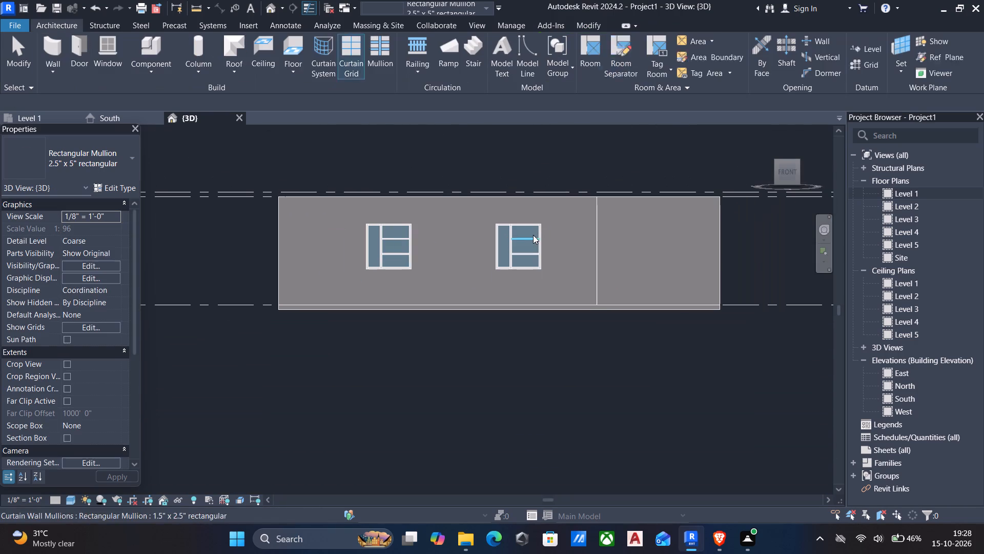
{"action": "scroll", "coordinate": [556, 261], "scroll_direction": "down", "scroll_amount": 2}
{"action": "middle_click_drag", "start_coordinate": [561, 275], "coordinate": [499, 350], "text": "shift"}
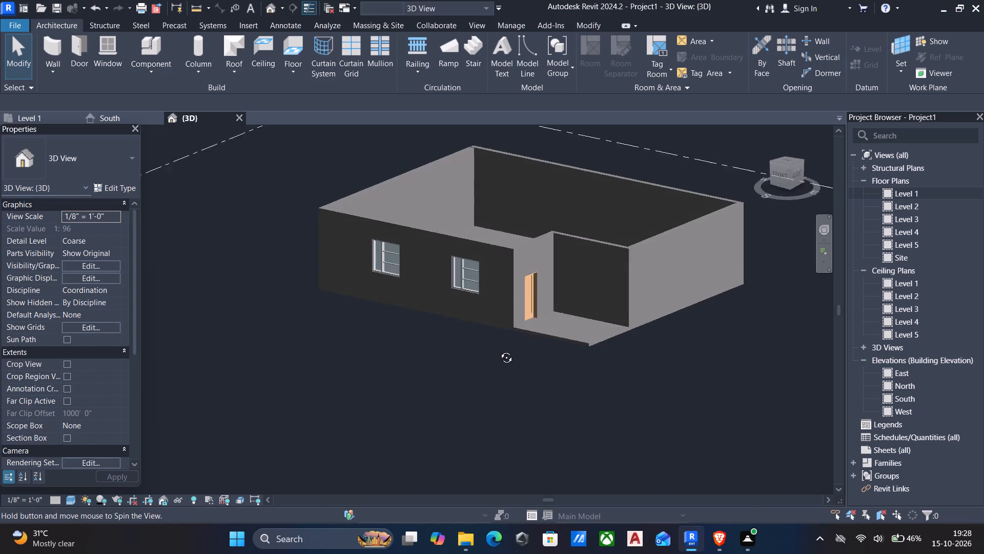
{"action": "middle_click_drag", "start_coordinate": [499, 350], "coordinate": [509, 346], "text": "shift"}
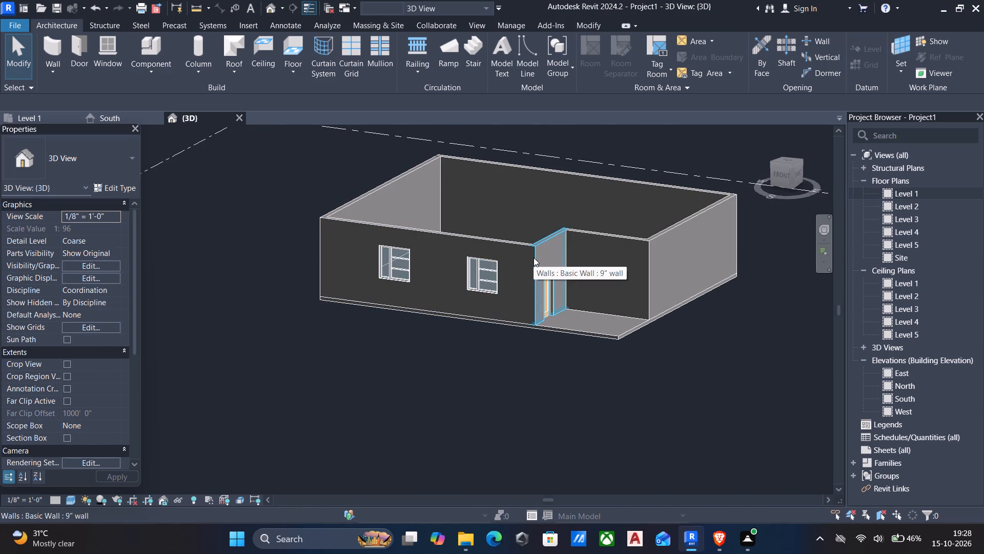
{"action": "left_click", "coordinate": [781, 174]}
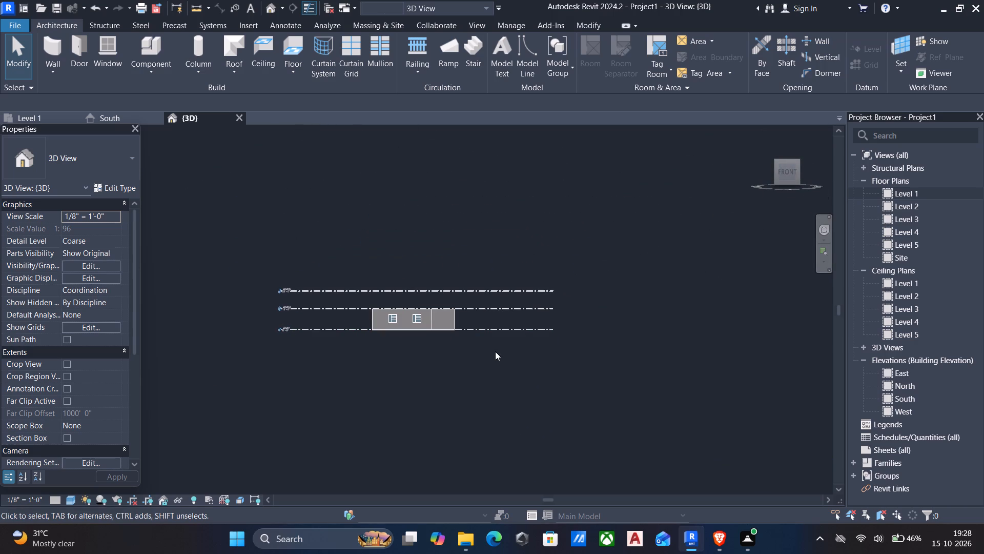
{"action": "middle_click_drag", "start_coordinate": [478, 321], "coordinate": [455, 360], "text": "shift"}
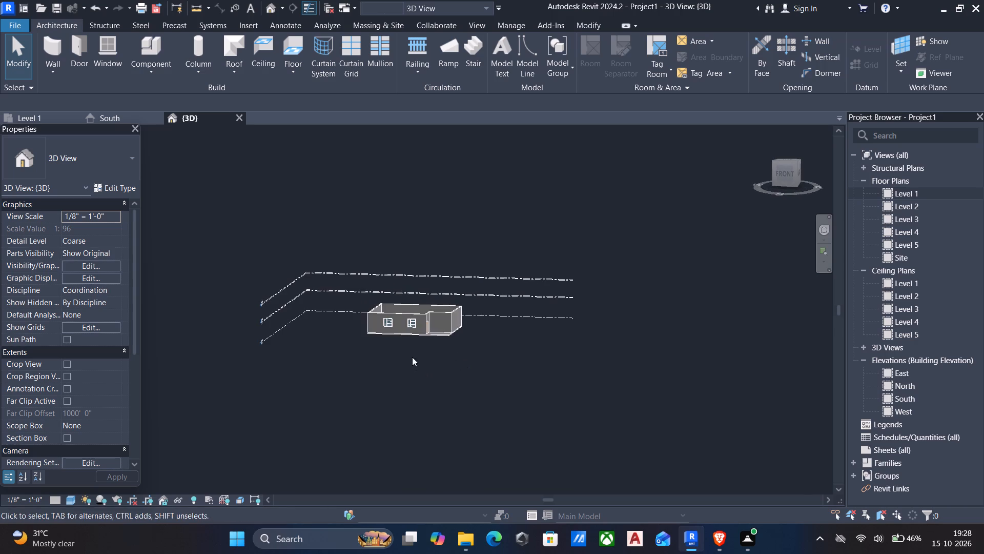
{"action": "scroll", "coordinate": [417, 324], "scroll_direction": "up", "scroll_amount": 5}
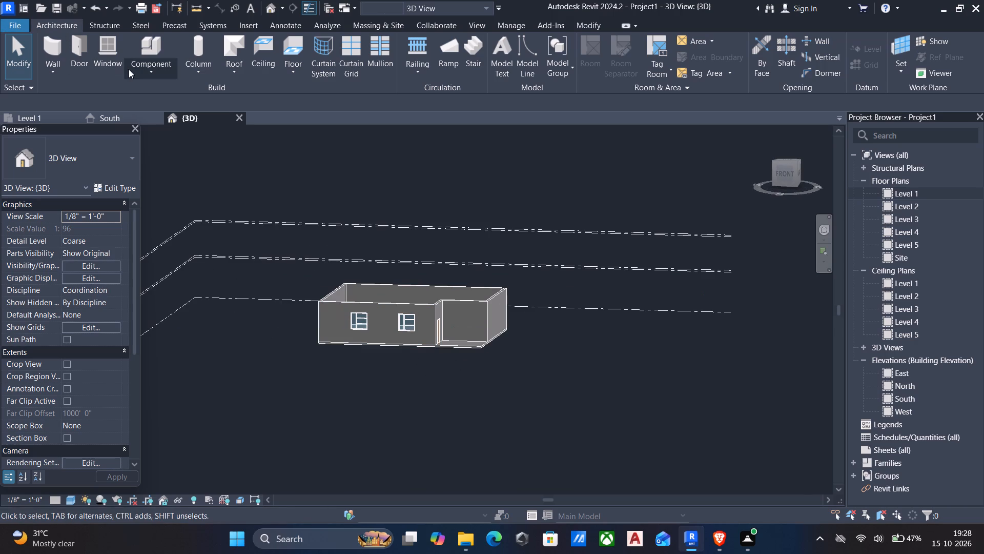
Start an in-place component in the Generic Models category, keeping the name Generic Models 1.
{"action": "left_click", "coordinate": [135, 69]}
{"action": "left_click", "coordinate": [182, 122]}
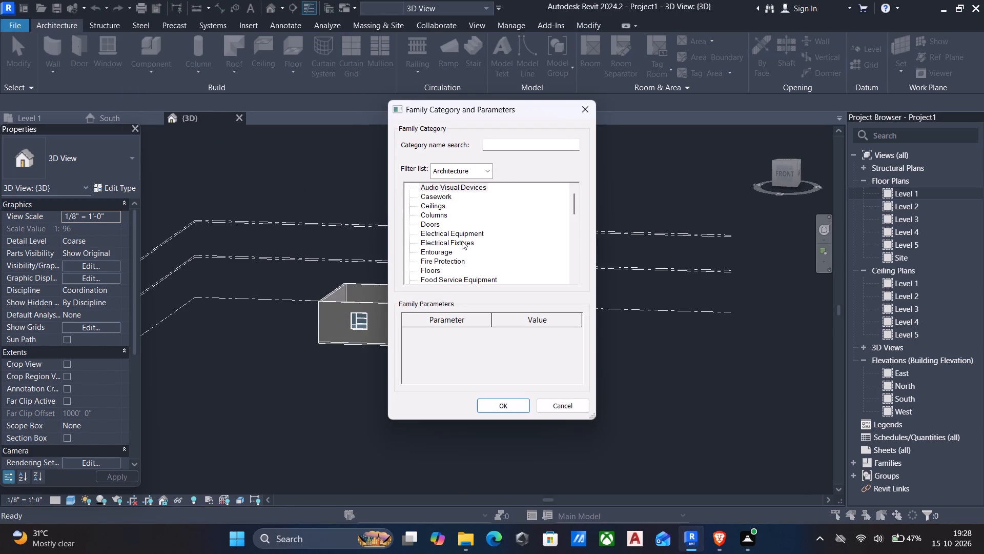
{"action": "scroll", "coordinate": [462, 242], "scroll_direction": "down", "scroll_amount": 4}
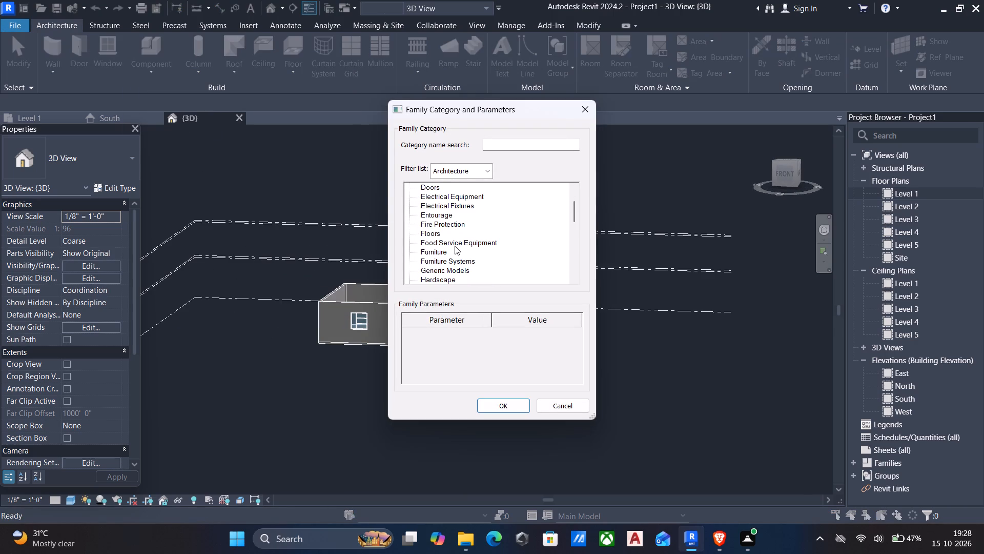
{"action": "left_click", "coordinate": [452, 271]}
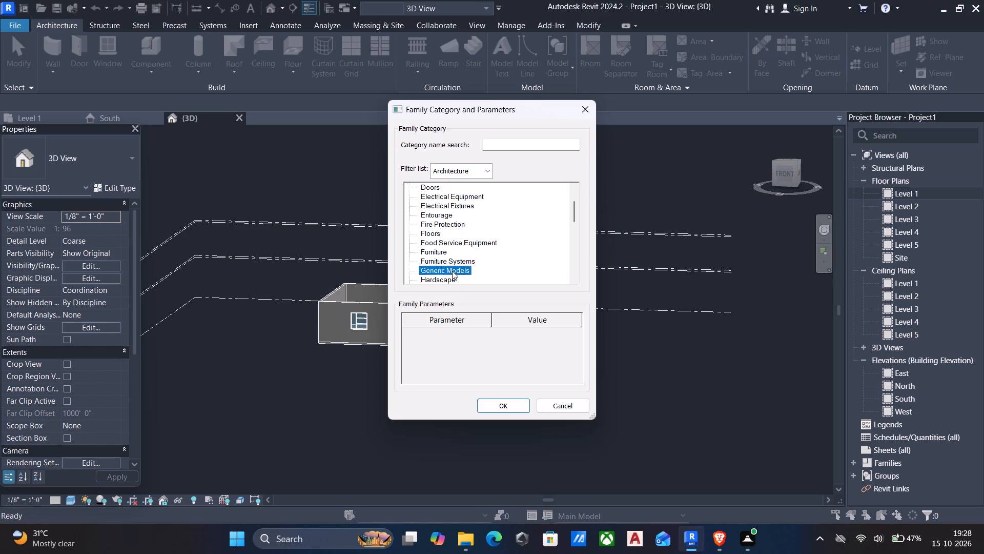
{"action": "left_click", "coordinate": [491, 405]}
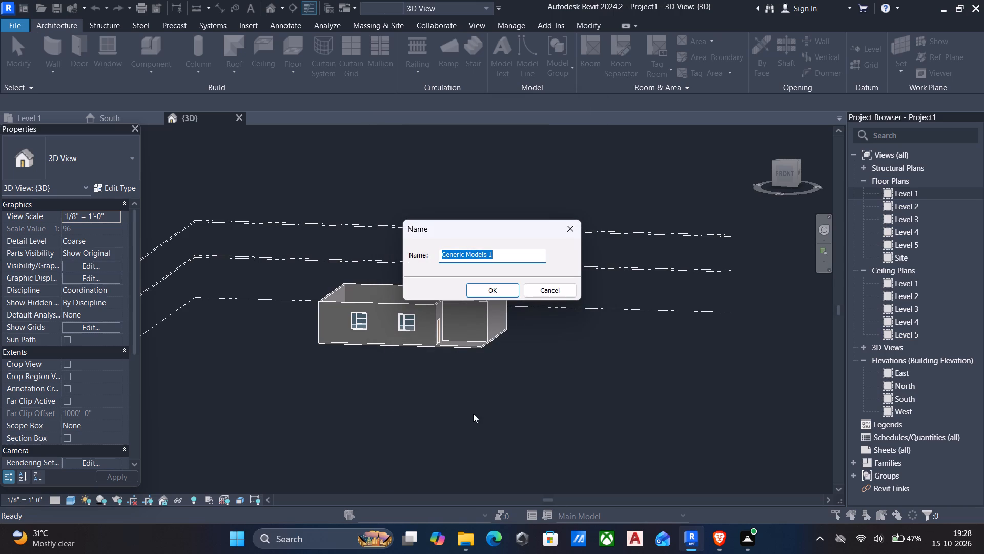
{"action": "left_click", "coordinate": [489, 292]}
Start an extrusion and pick the front face of the 9" wall containing the windows as its work plane.
{"action": "scroll", "coordinate": [419, 319], "scroll_direction": "up", "scroll_amount": 4}
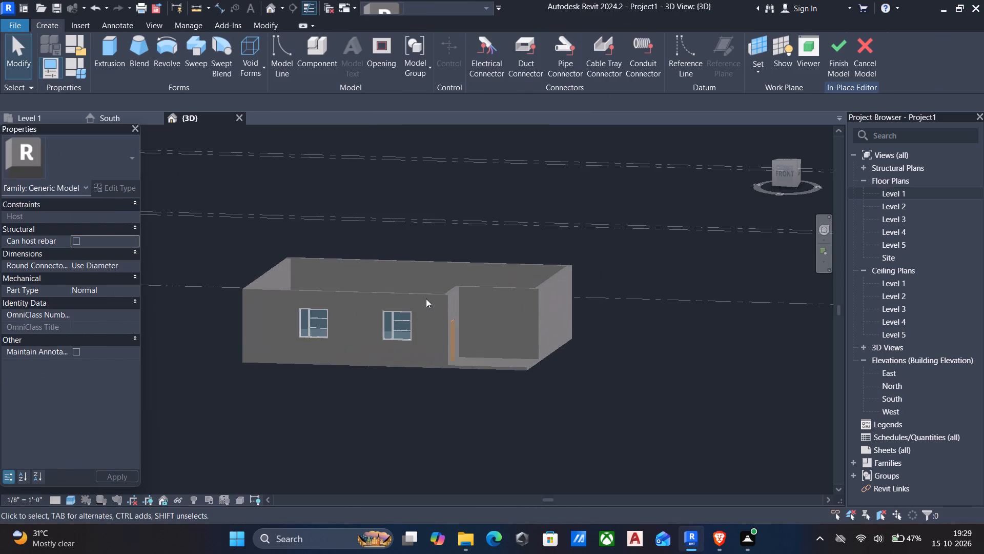
{"action": "left_click", "coordinate": [104, 41]}
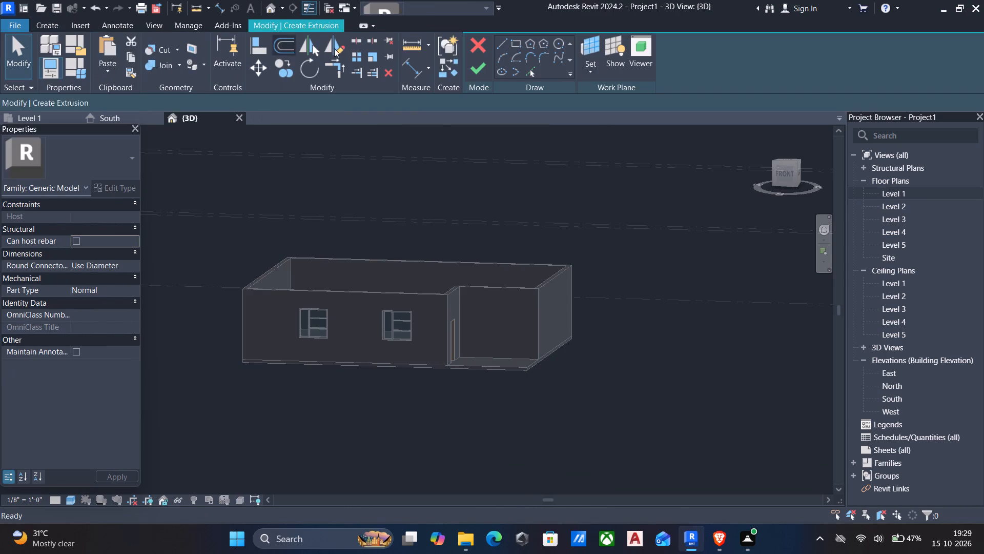
{"action": "left_click", "coordinate": [584, 68]}
{"action": "left_click", "coordinate": [628, 119]}
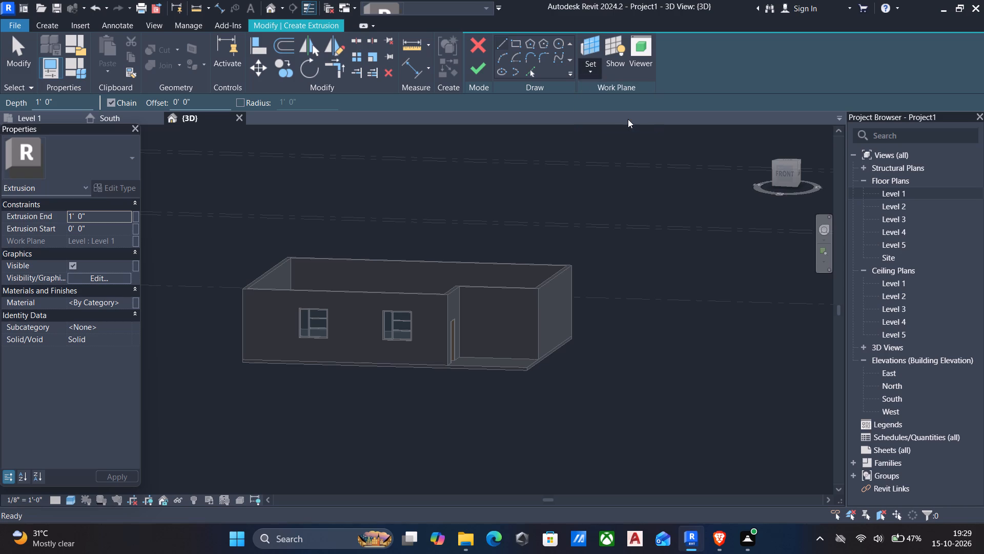
{"action": "left_click", "coordinate": [402, 294]}
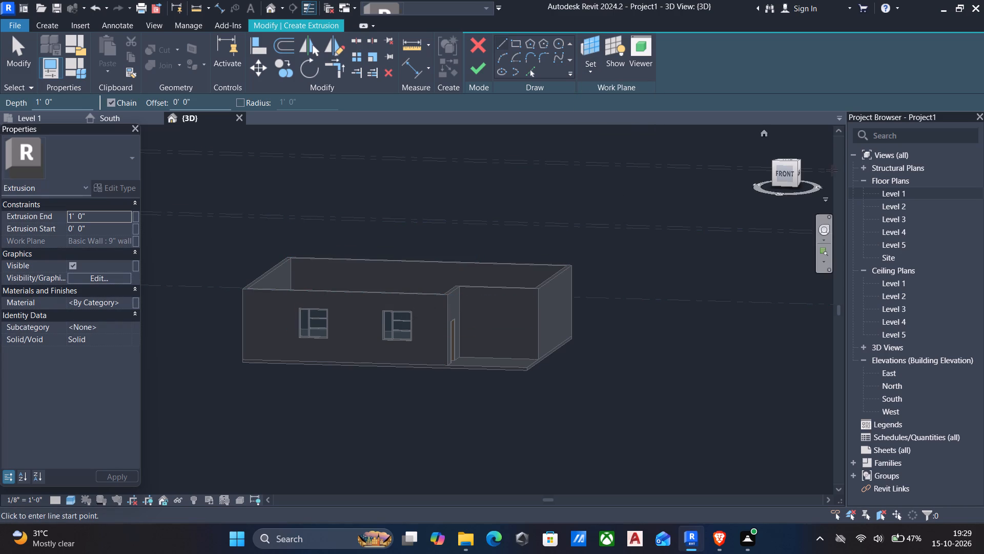
From the front, sketch a 24'-10" by 9'-6" rectangle from the eastern window's upper-west corner to the slab's lower-east corner.
{"action": "left_click", "coordinate": [784, 174]}
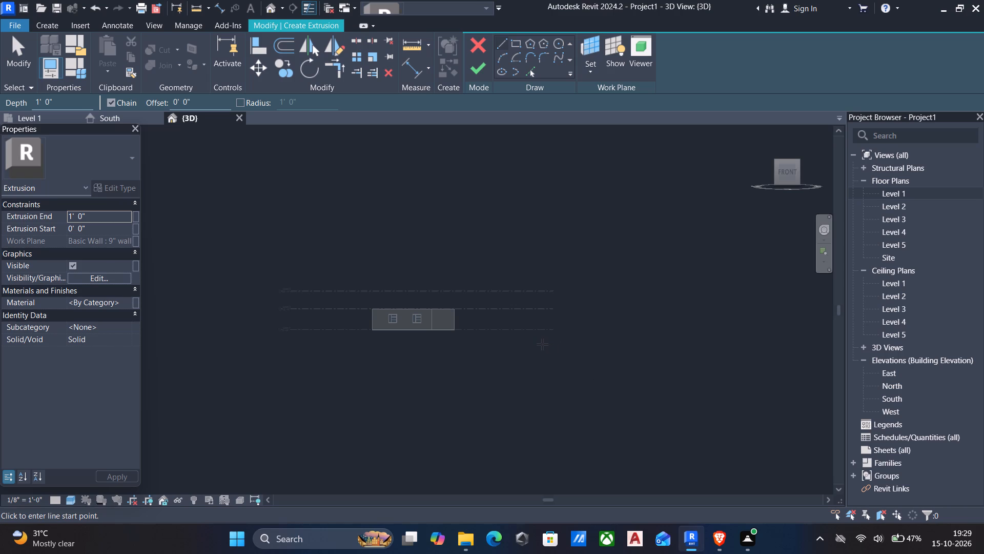
{"action": "scroll", "coordinate": [445, 329], "scroll_direction": "up", "scroll_amount": 4}
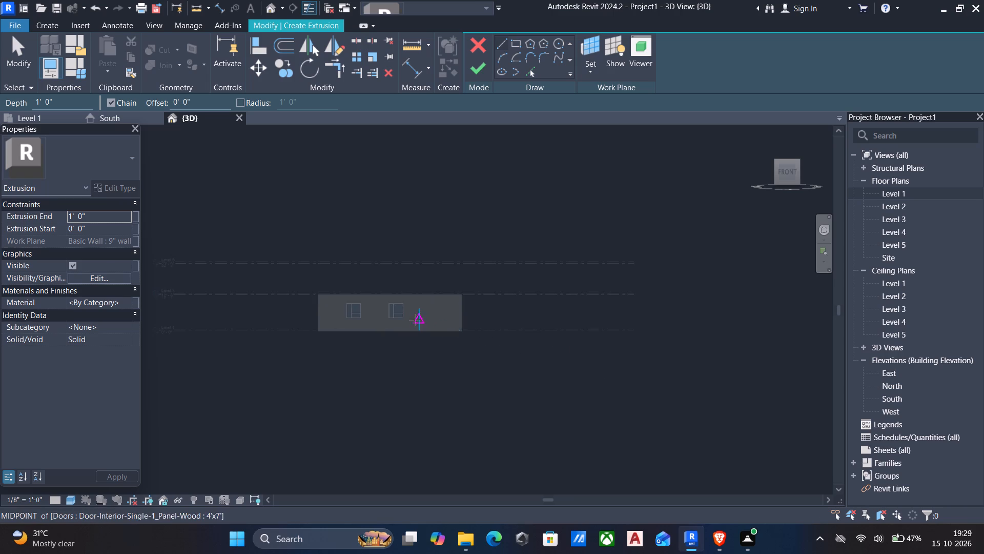
{"action": "scroll", "coordinate": [412, 319], "scroll_direction": "up", "scroll_amount": 5}
{"action": "left_click", "coordinate": [517, 40]}
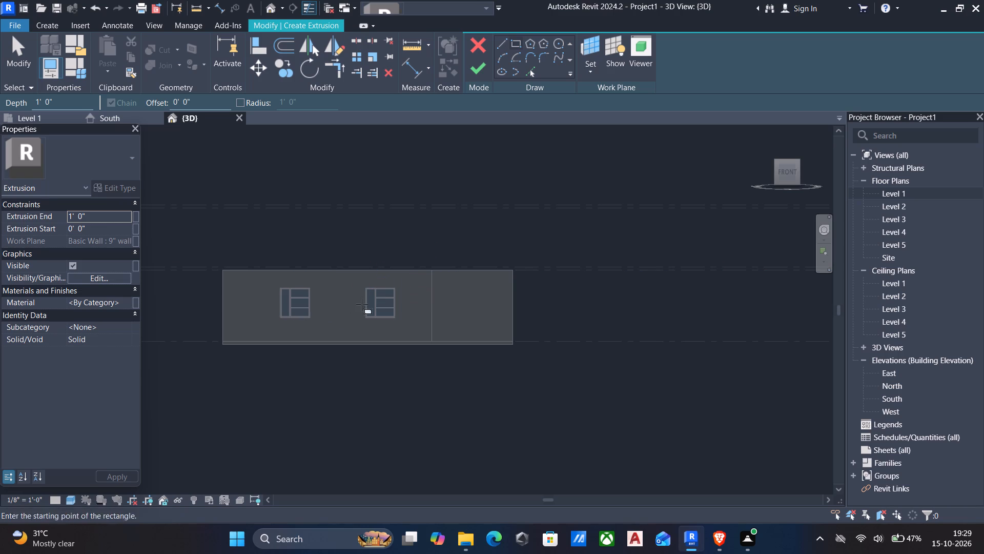
{"action": "scroll", "coordinate": [371, 301], "scroll_direction": "up", "scroll_amount": 7}
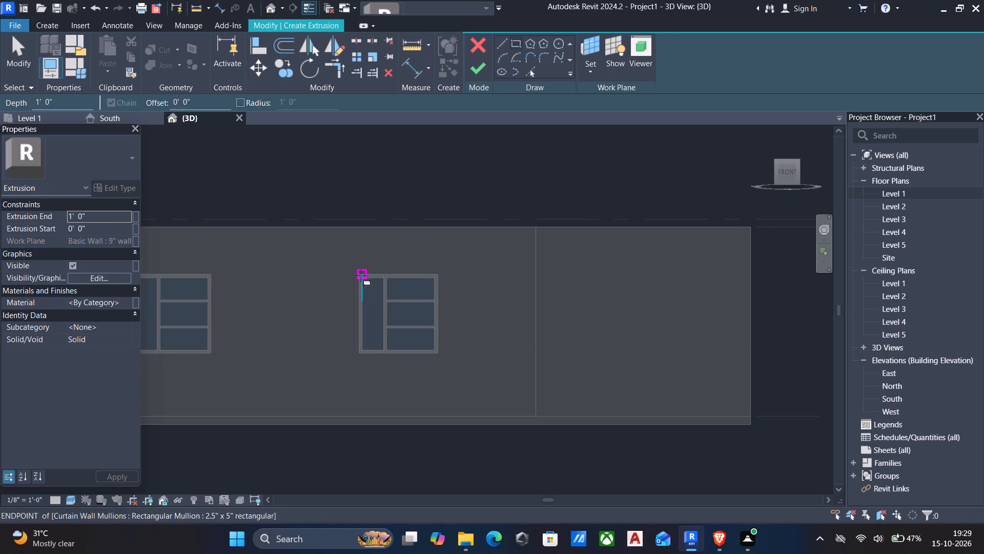
{"action": "left_click", "coordinate": [357, 277]}
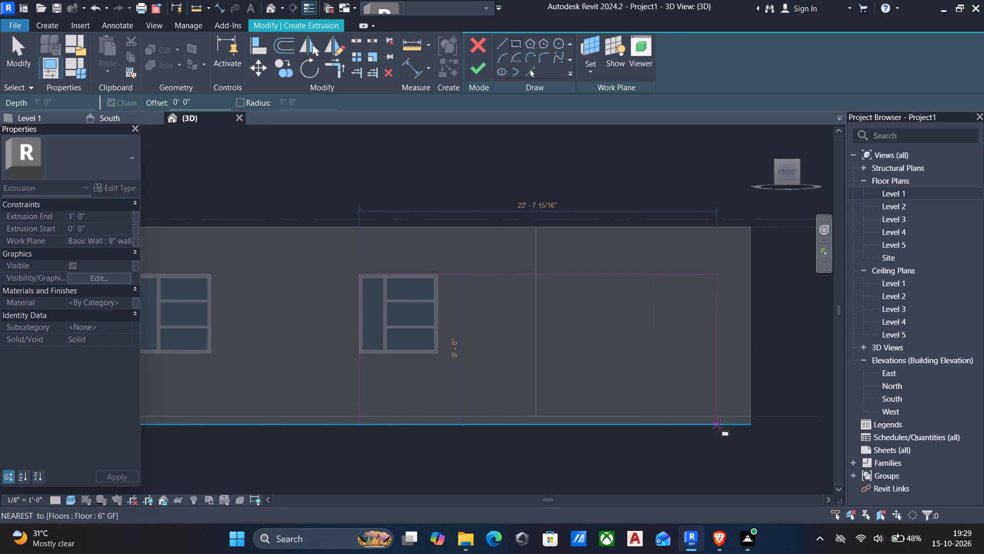
{"action": "left_click", "coordinate": [751, 425]}
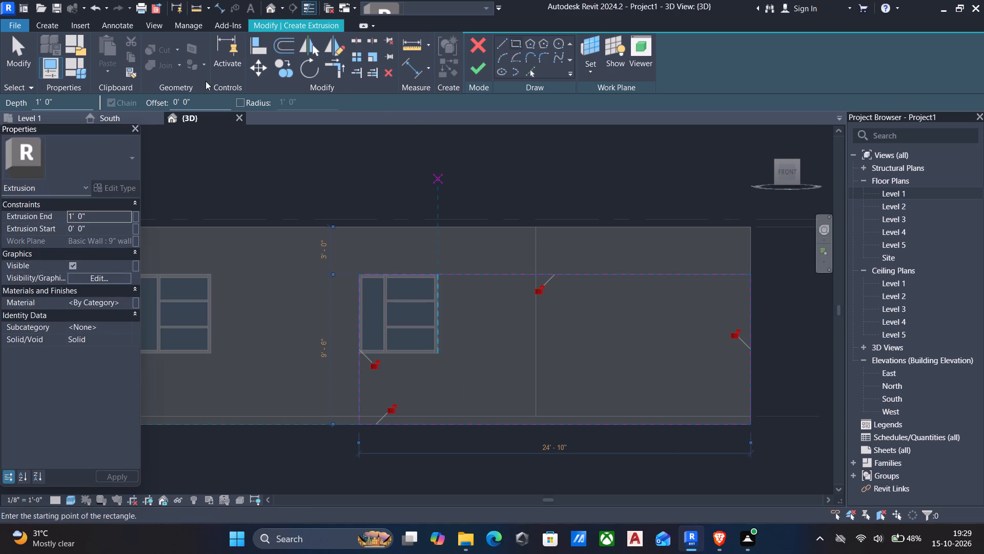
Sketch a second rectangle offset 6" outside the first, tracing the same corner points.
{"action": "left_click_drag", "start_coordinate": [213, 104], "coordinate": [5, 88]}
{"action": "type", "text": "6\""}
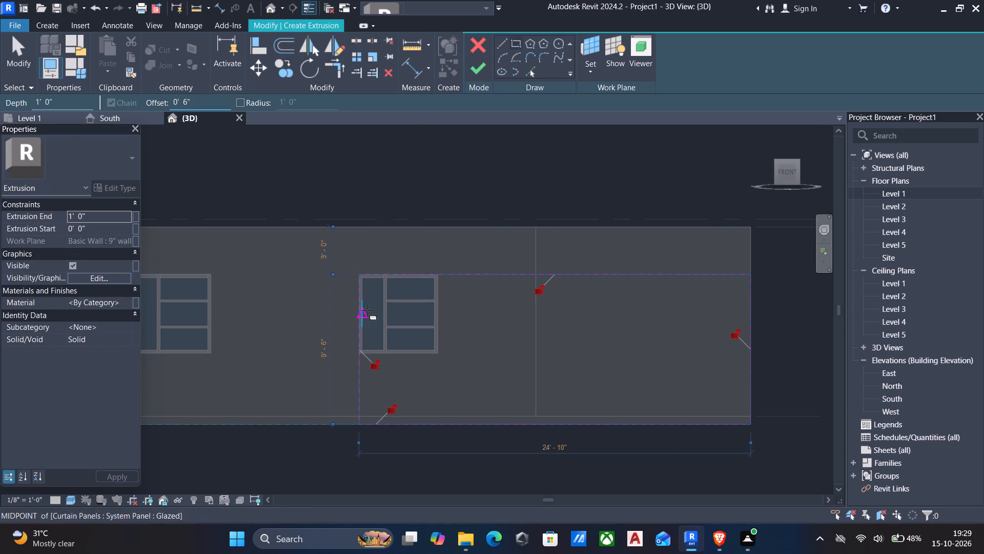
{"action": "scroll", "coordinate": [367, 310], "scroll_direction": "up", "scroll_amount": 5}
{"action": "left_click", "coordinate": [353, 240]}
{"action": "scroll", "coordinate": [449, 304], "scroll_direction": "down", "scroll_amount": 3}
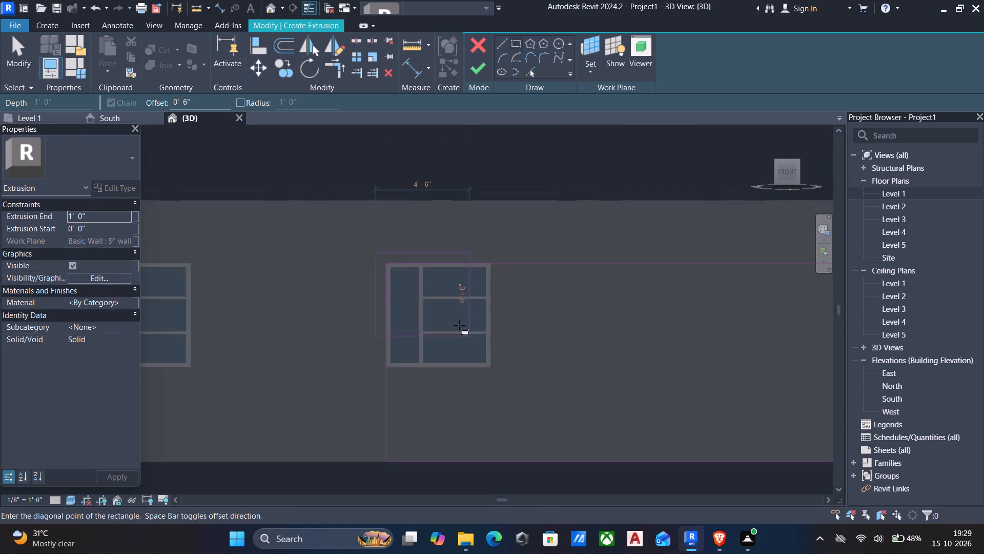
{"action": "scroll", "coordinate": [459, 325], "scroll_direction": "down", "scroll_amount": 2}
{"action": "middle_click_drag", "start_coordinate": [587, 377], "coordinate": [531, 380]}
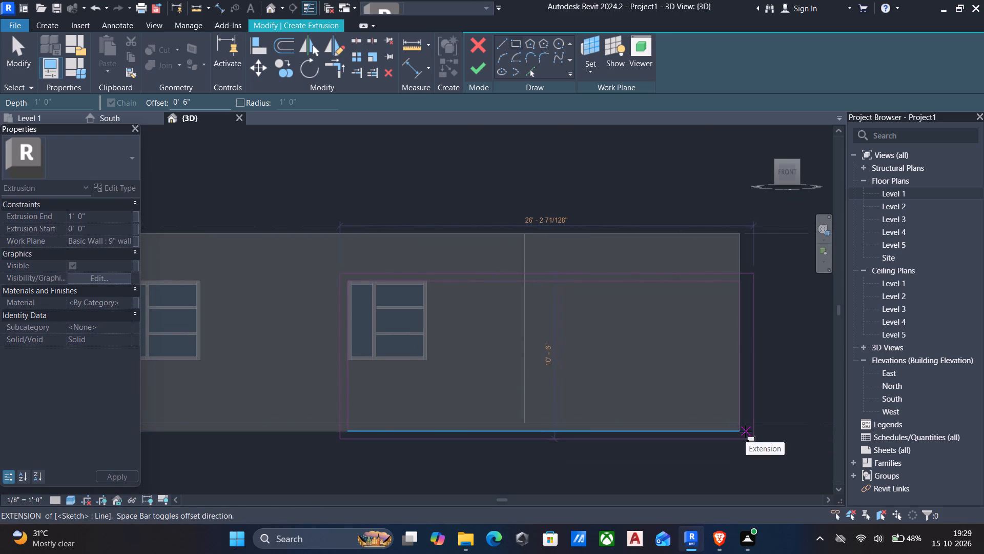
{"action": "left_click", "coordinate": [744, 431]}
{"action": "key", "text": "Escape"}
{"action": "key", "text": "Escape"}
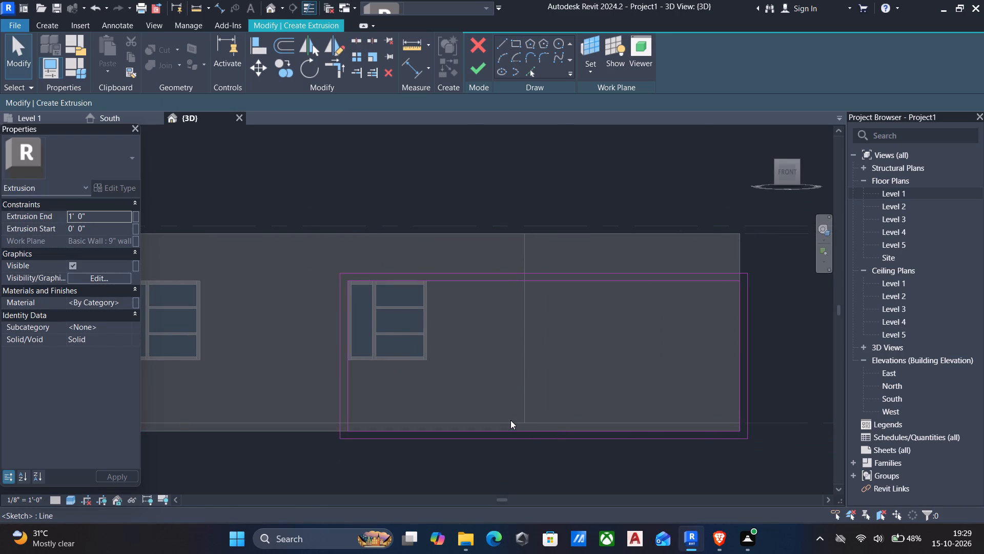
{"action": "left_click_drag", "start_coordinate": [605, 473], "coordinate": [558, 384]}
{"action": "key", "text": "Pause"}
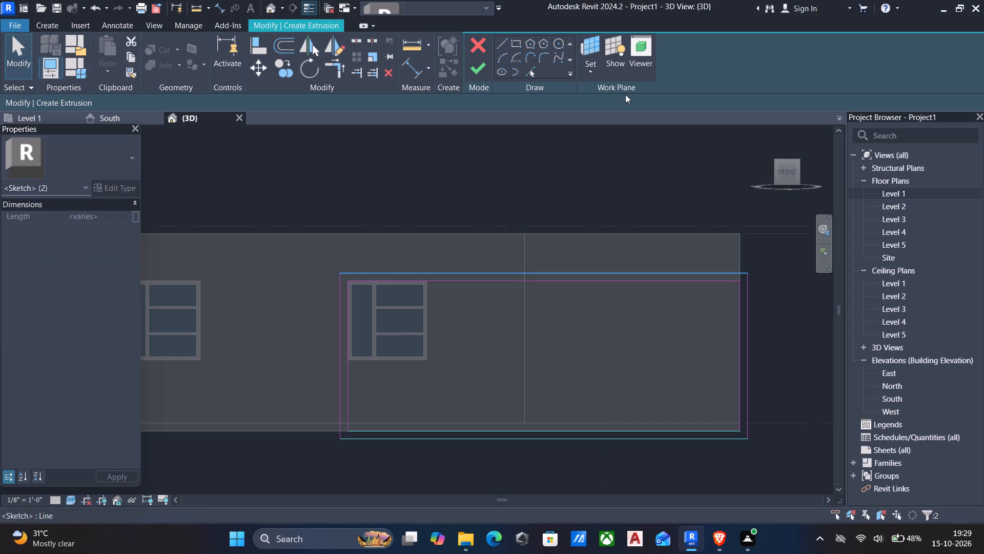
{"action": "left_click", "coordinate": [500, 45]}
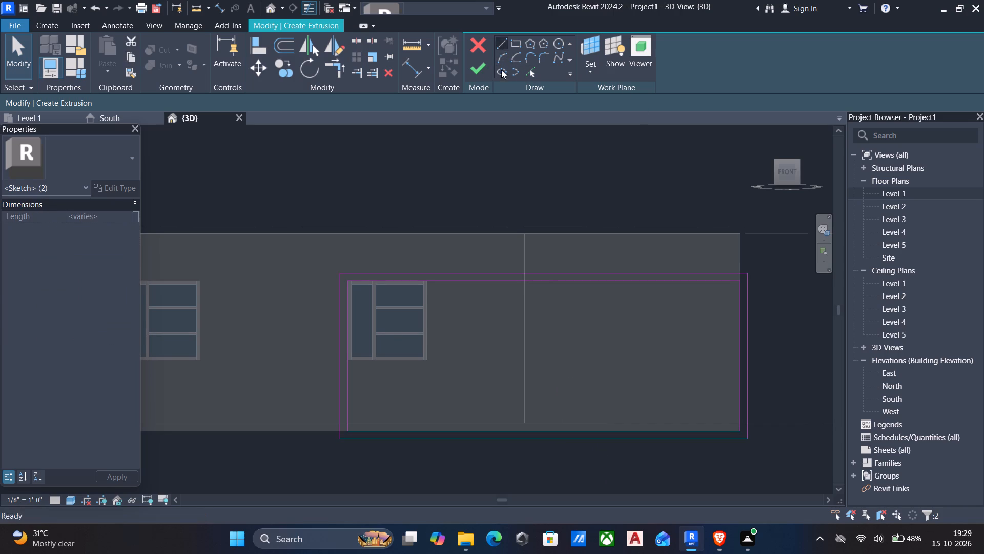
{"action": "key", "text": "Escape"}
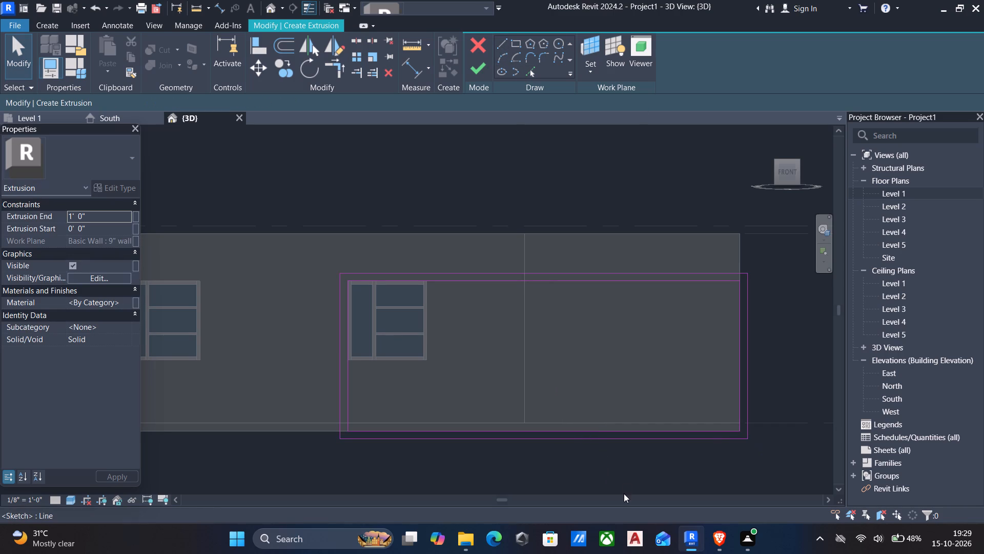
Delete the bottom lines of both the inner and outer sketch rectangles.
{"action": "left_click_drag", "start_coordinate": [626, 473], "coordinate": [602, 397]}
{"action": "key", "text": "Delete"}
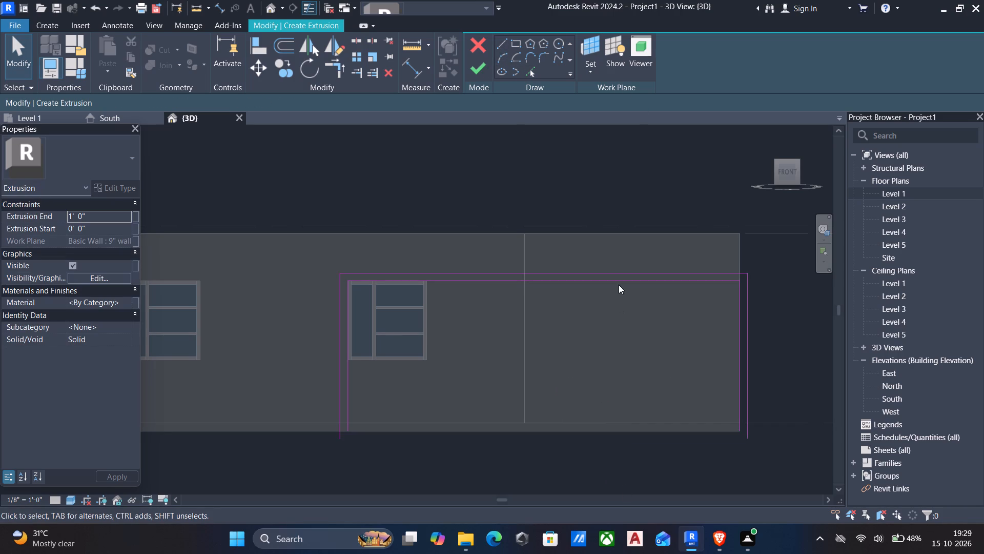
Draw short 6" horizontal lines at the slab's underside, joining the inner and outer vertical lines at the eastern and western ends.
{"action": "left_click", "coordinate": [501, 43]}
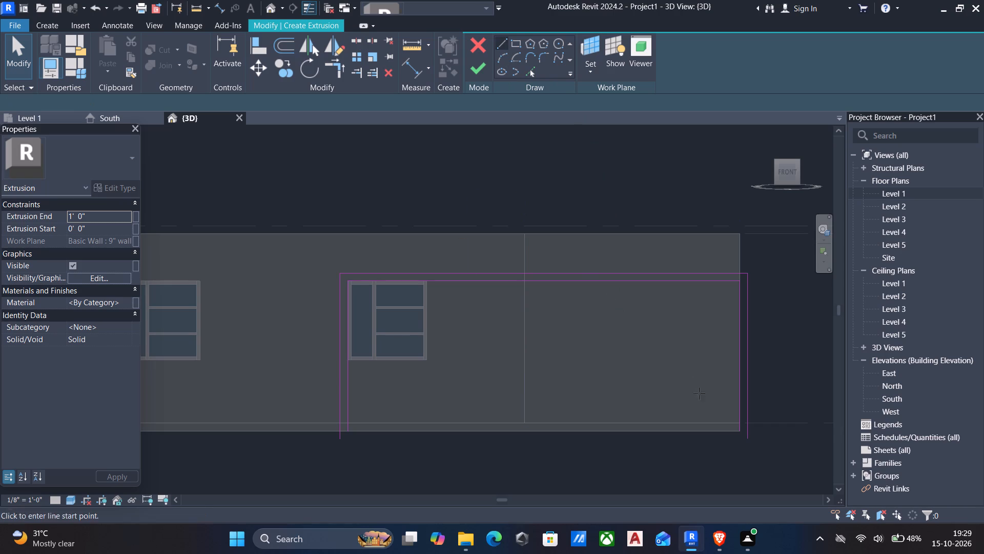
{"action": "scroll", "coordinate": [743, 446], "scroll_direction": "up", "scroll_amount": 4}
{"action": "left_click", "coordinate": [739, 424]}
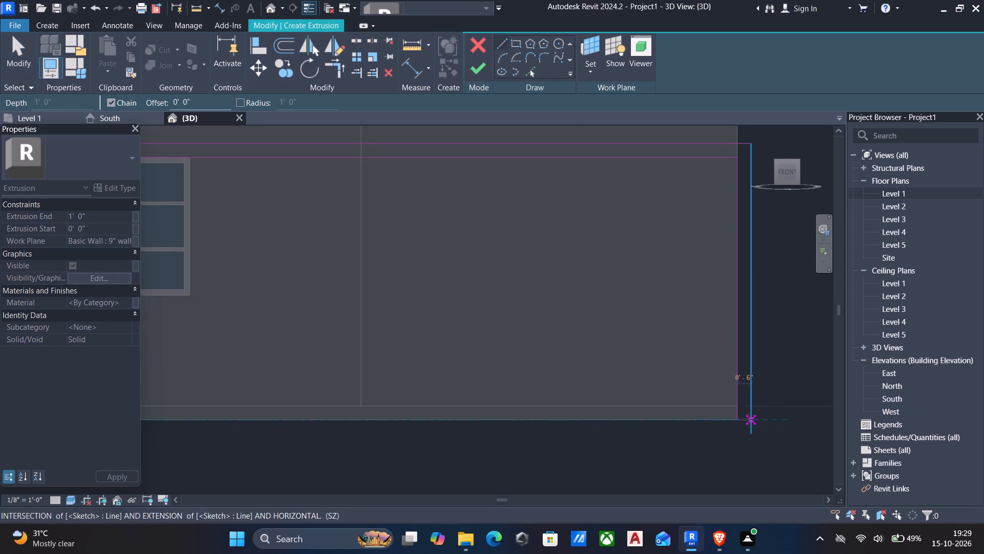
{"action": "left_click", "coordinate": [749, 419]}
{"action": "key", "text": "Escape"}
{"action": "scroll", "coordinate": [380, 408], "scroll_direction": "down", "scroll_amount": 2}
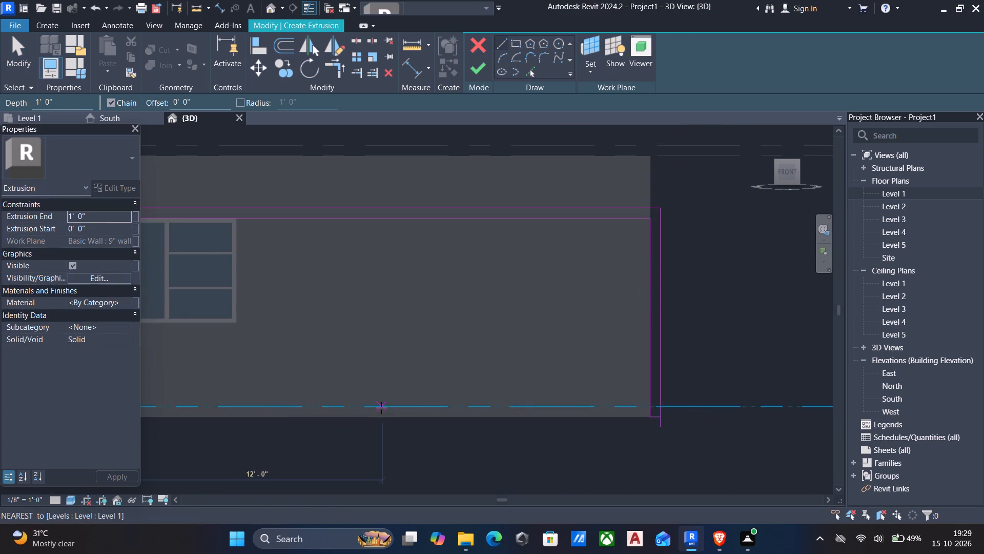
{"action": "middle_click_drag", "start_coordinate": [382, 408], "coordinate": [610, 397]}
{"action": "scroll", "coordinate": [362, 417], "scroll_direction": "up", "scroll_amount": 4}
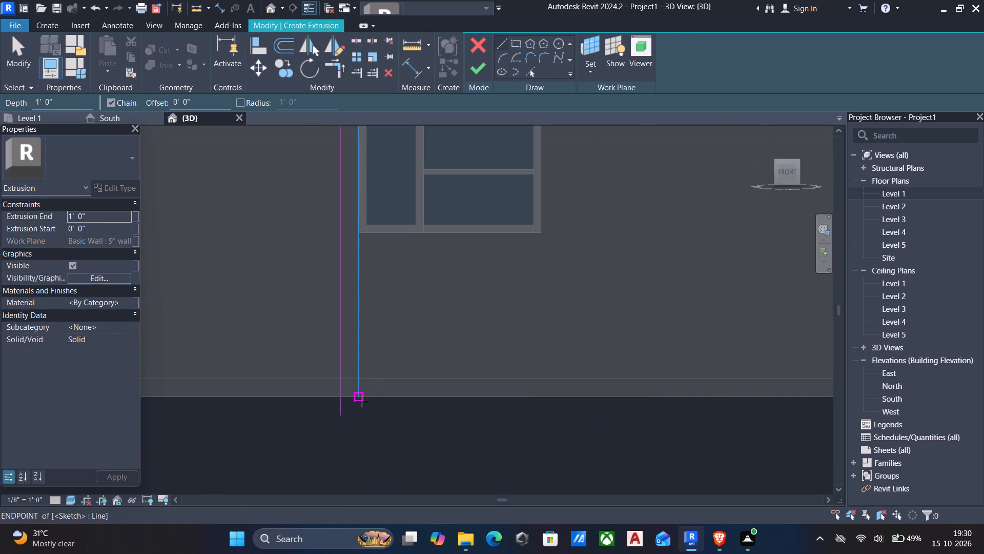
{"action": "left_click", "coordinate": [362, 401]}
{"action": "left_click", "coordinate": [344, 397]}
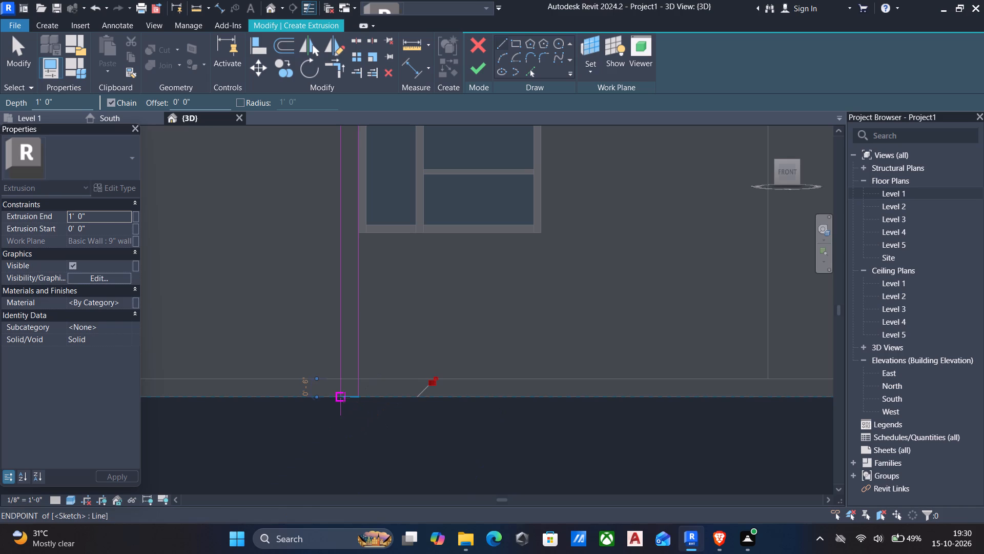
{"action": "key", "text": "Escape"}
Trim the outer vertical sketch lines to a corner with the short horizontal lines at the frame's western and eastern feet.
{"action": "type", "text": "tr"}
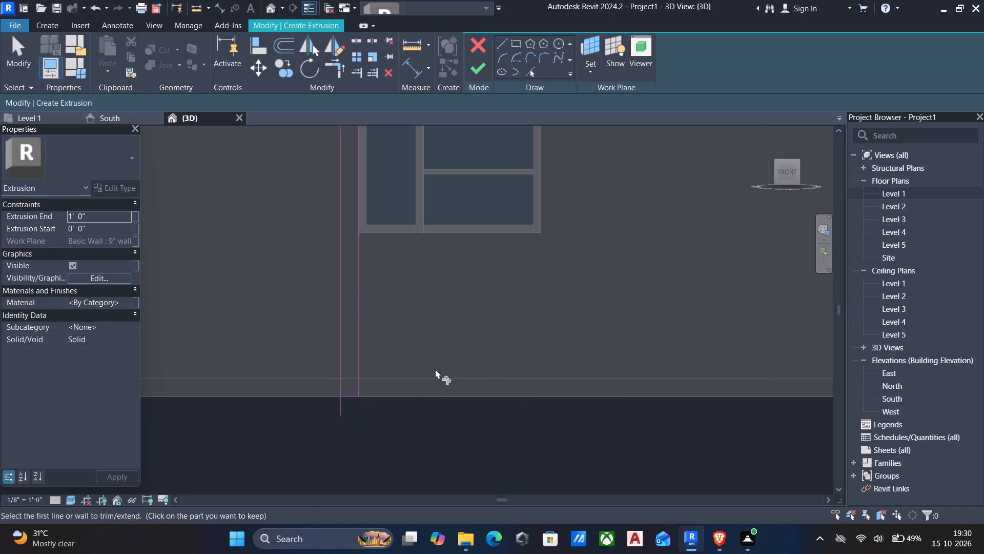
{"action": "scroll", "coordinate": [363, 394], "scroll_direction": "up", "scroll_amount": 4}
{"action": "left_click", "coordinate": [323, 382]}
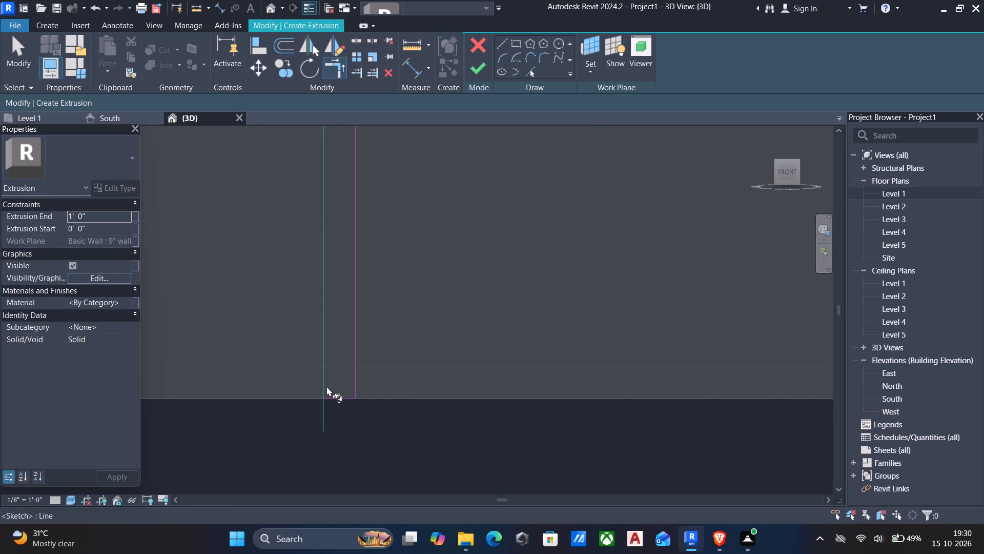
{"action": "left_click", "coordinate": [336, 398]}
{"action": "scroll", "coordinate": [377, 409], "scroll_direction": "down", "scroll_amount": 6}
{"action": "scroll", "coordinate": [529, 394], "scroll_direction": "down", "scroll_amount": 5}
{"action": "middle_click_drag", "start_coordinate": [564, 388], "coordinate": [497, 404]}
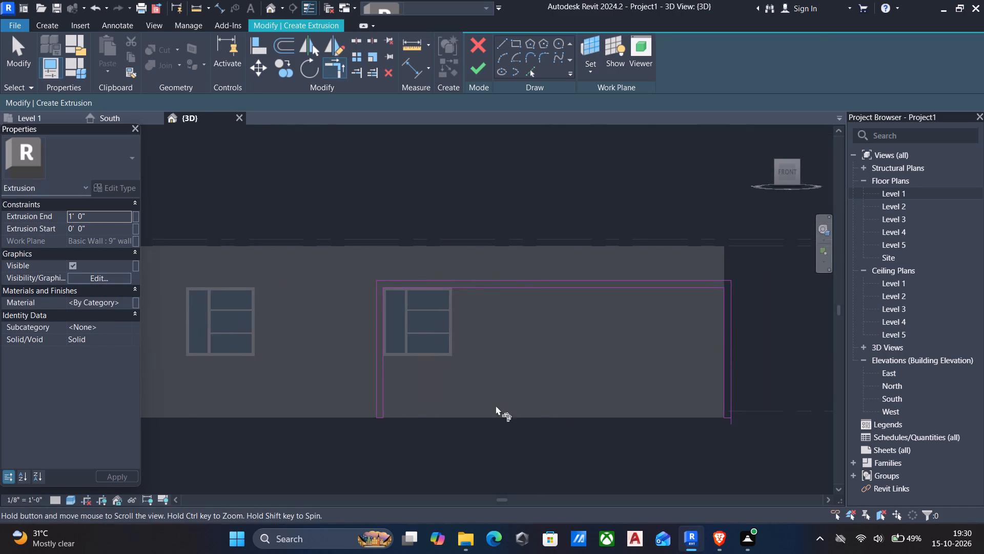
{"action": "scroll", "coordinate": [712, 423], "scroll_direction": "up", "scroll_amount": 5}
{"action": "left_click", "coordinate": [754, 383]}
{"action": "left_click", "coordinate": [750, 389]}
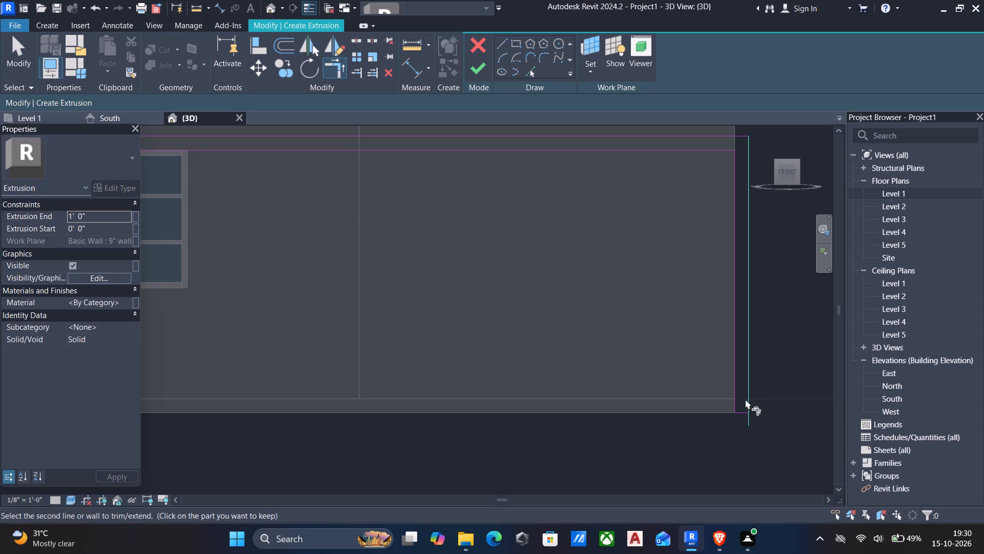
{"action": "left_click", "coordinate": [742, 411]}
{"action": "scroll", "coordinate": [706, 410], "scroll_direction": "down", "scroll_amount": 4}
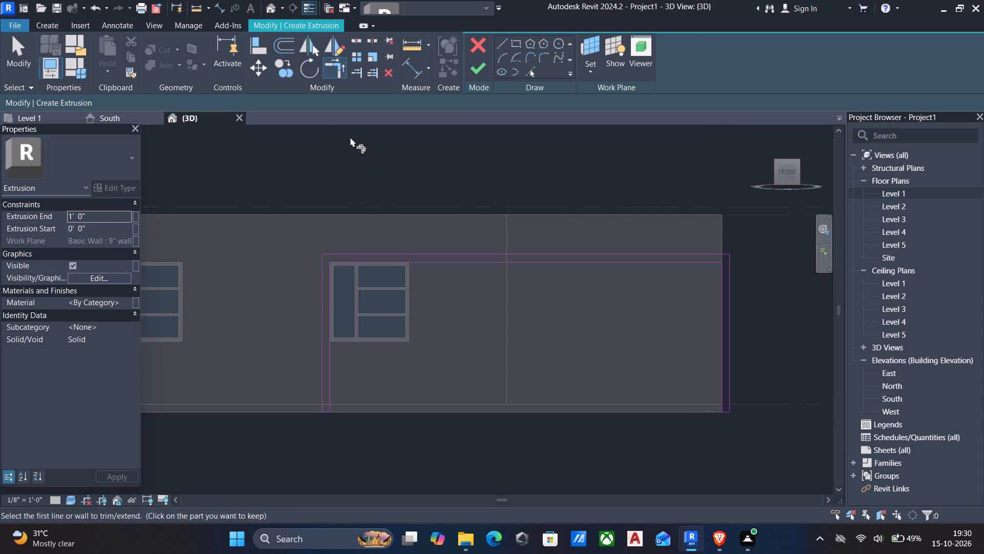
Finish the frame sketch as a solid extrusion with a 1'-0" depth.
{"action": "left_click", "coordinate": [479, 66]}
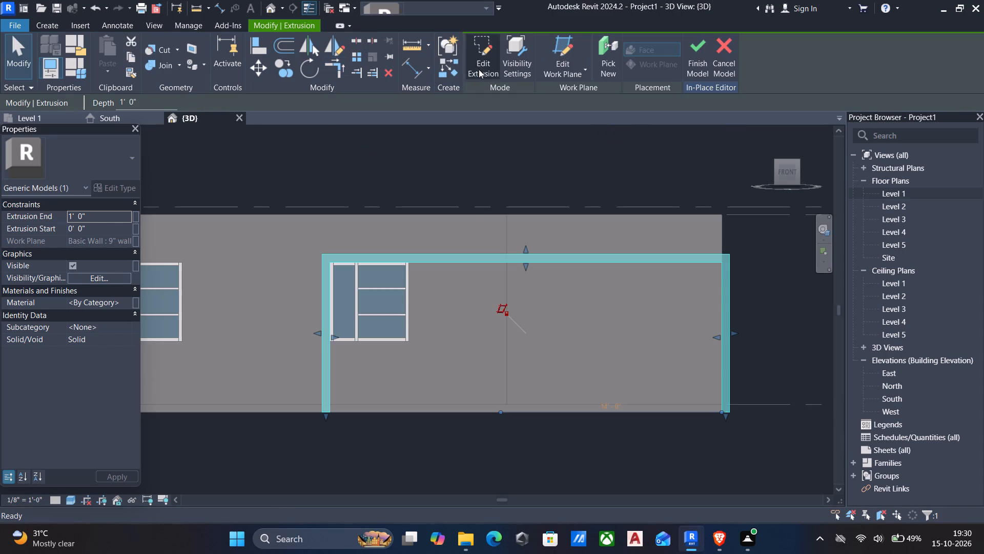
Examine the extruded facade frame against the building from several angles.
{"action": "scroll", "coordinate": [470, 229], "scroll_direction": "down", "scroll_amount": 4}
{"action": "middle_click_drag", "start_coordinate": [471, 264], "coordinate": [537, 319], "text": "shift"}
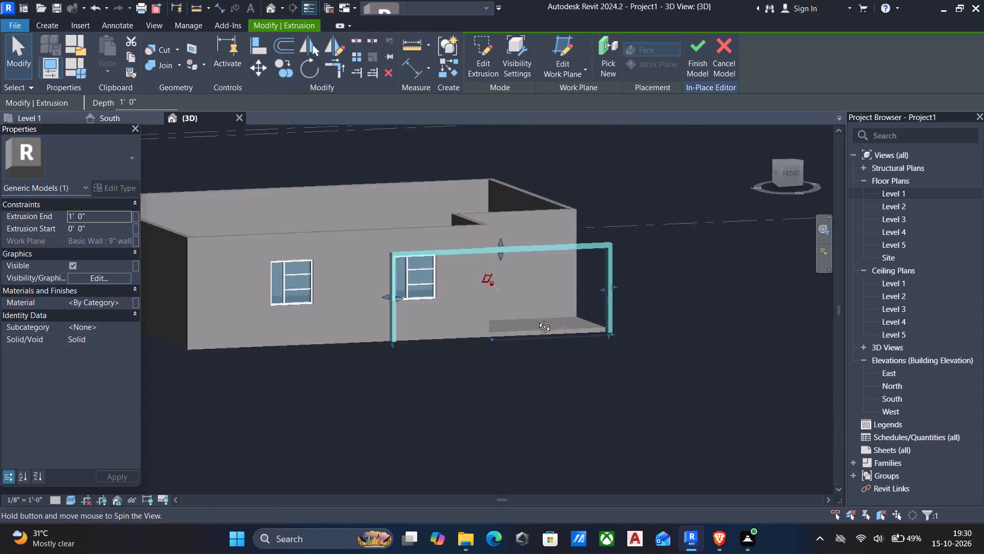
{"action": "middle_click_drag", "start_coordinate": [537, 319], "coordinate": [616, 362], "text": "shift"}
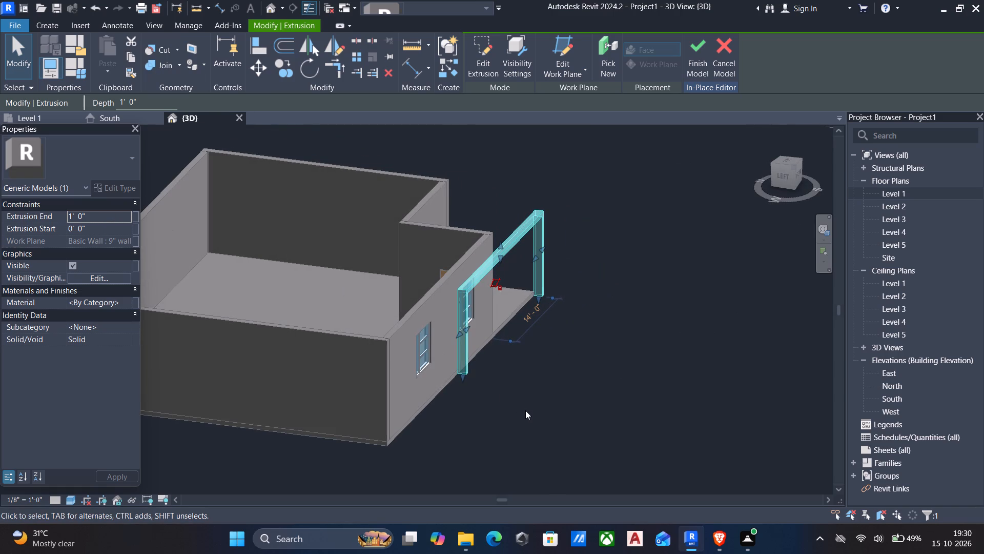
{"action": "key", "text": "Escape"}
{"action": "middle_click_drag", "start_coordinate": [548, 439], "coordinate": [500, 346], "text": "shift"}
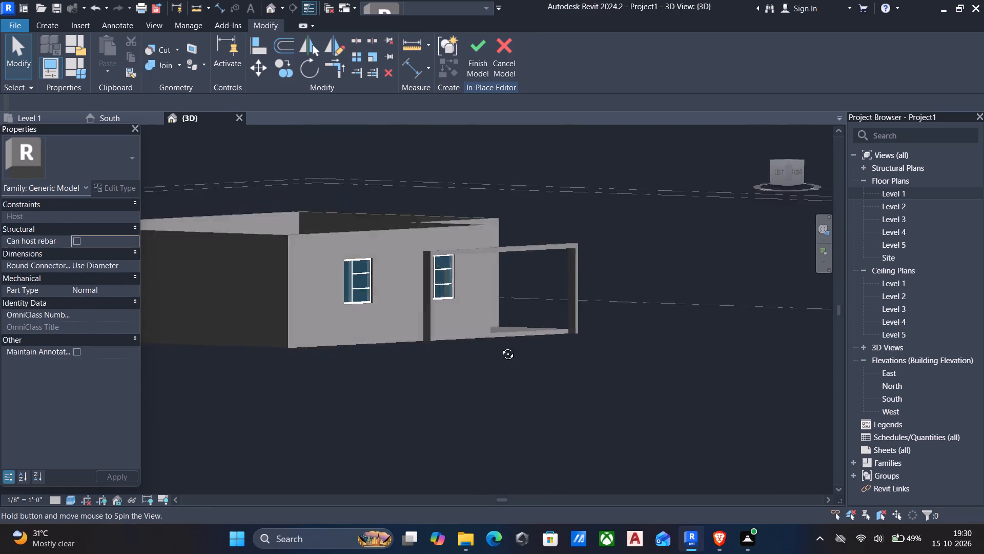
{"action": "middle_click_drag", "start_coordinate": [500, 346], "coordinate": [469, 361], "text": "shift"}
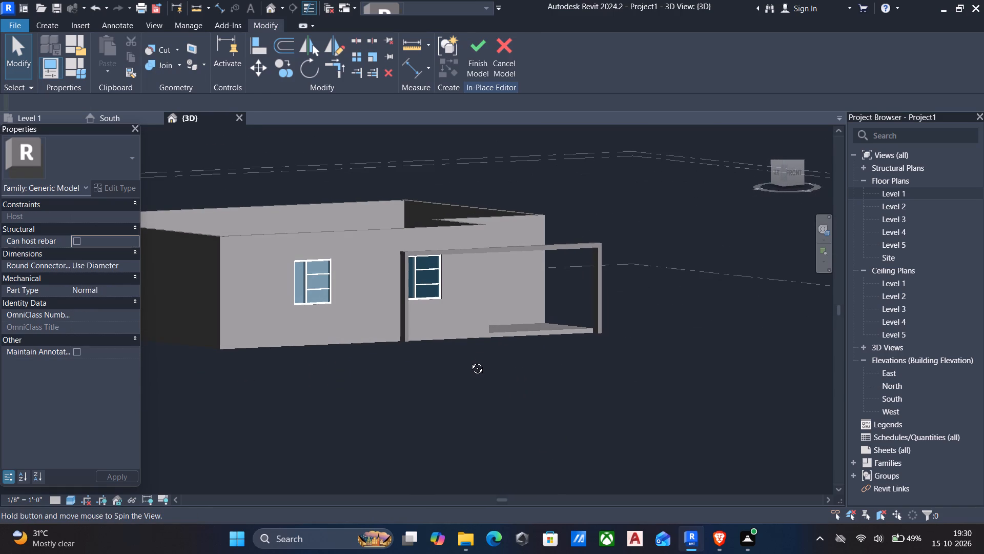
{"action": "middle_click_drag", "start_coordinate": [469, 361], "coordinate": [412, 372], "text": "shift"}
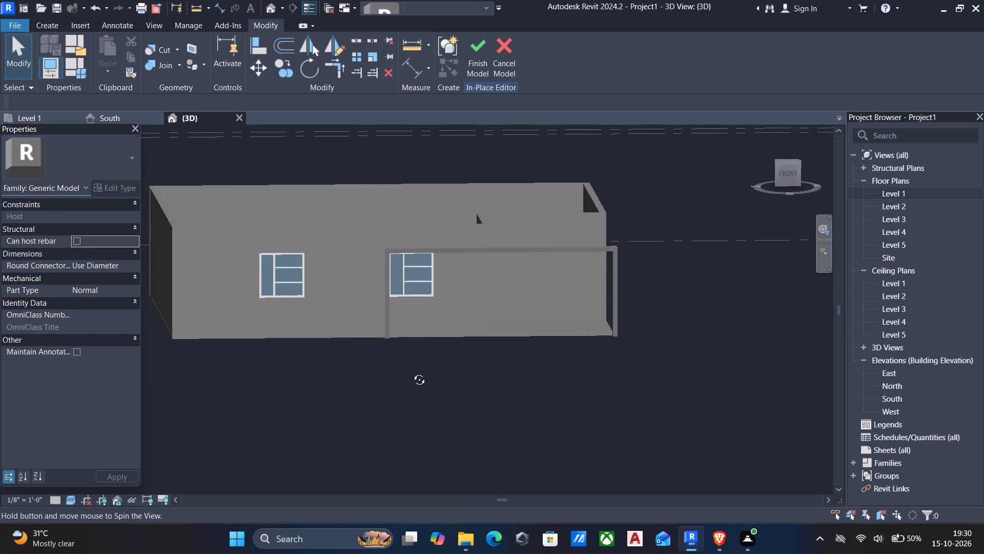
{"action": "middle_click_drag", "start_coordinate": [412, 372], "coordinate": [386, 368], "text": "shift"}
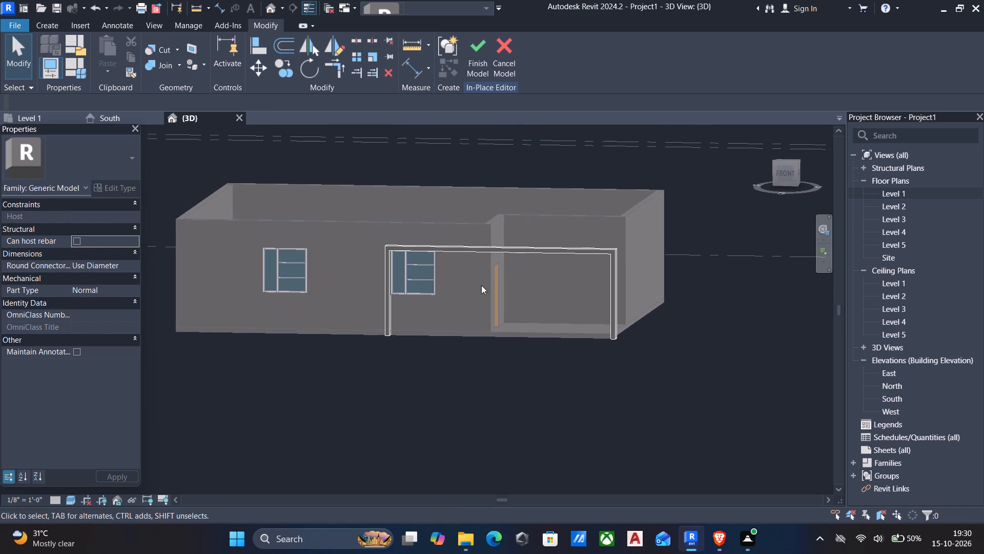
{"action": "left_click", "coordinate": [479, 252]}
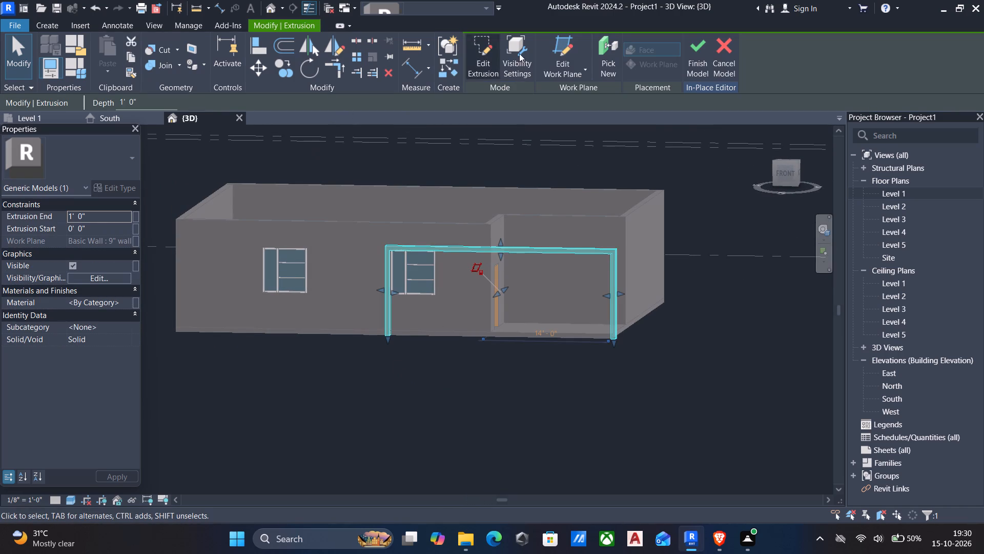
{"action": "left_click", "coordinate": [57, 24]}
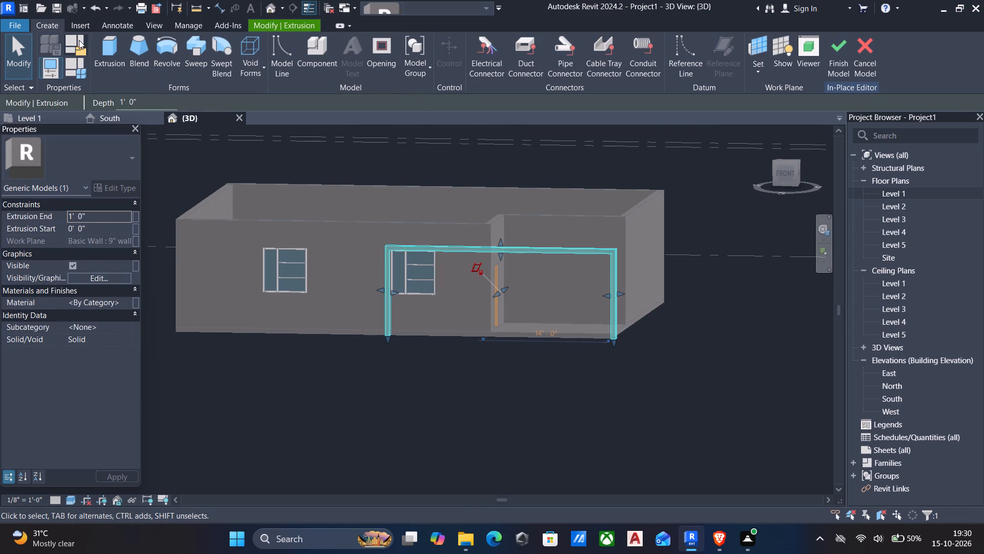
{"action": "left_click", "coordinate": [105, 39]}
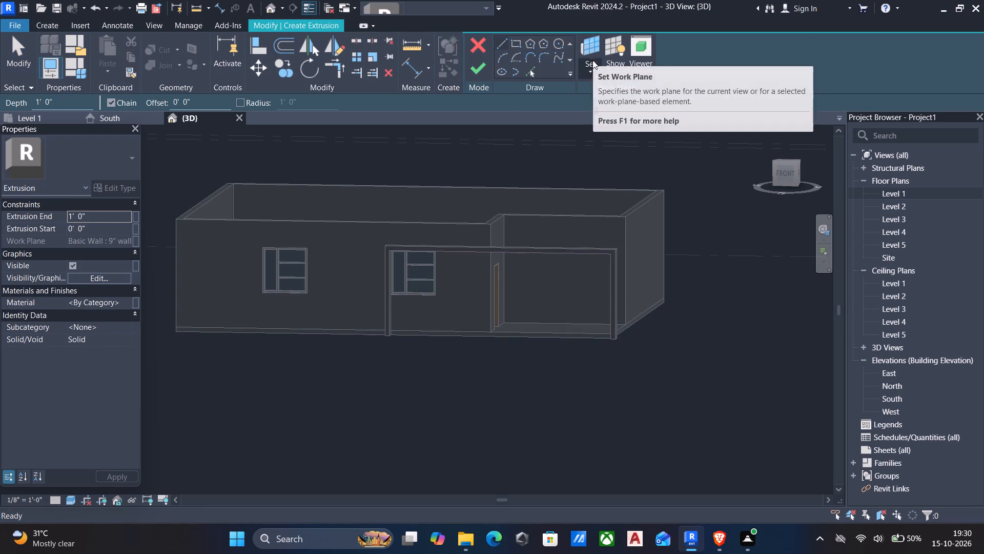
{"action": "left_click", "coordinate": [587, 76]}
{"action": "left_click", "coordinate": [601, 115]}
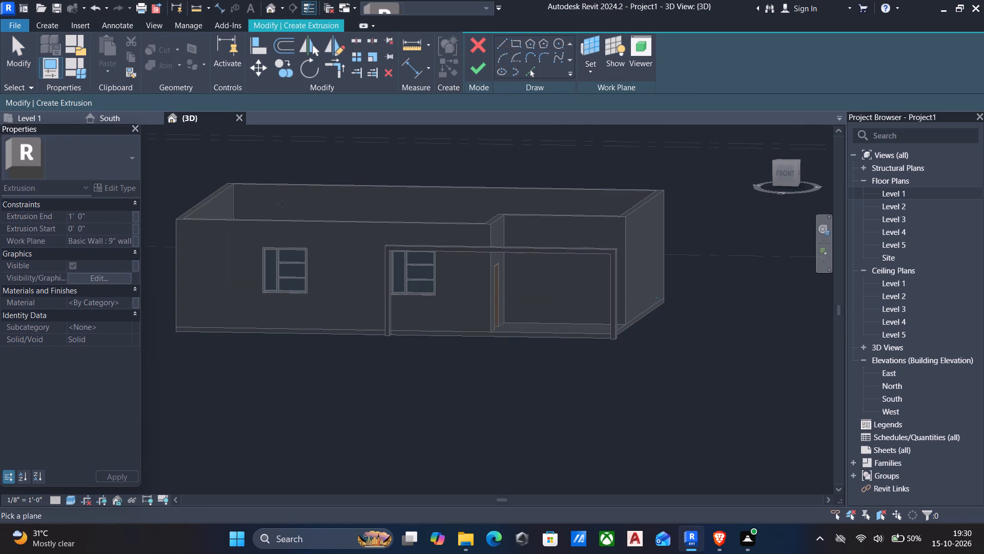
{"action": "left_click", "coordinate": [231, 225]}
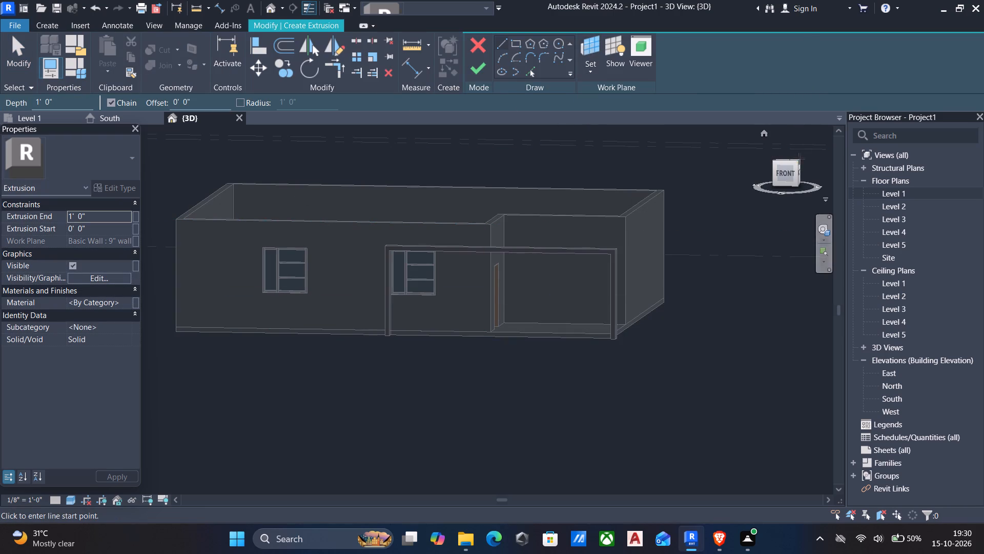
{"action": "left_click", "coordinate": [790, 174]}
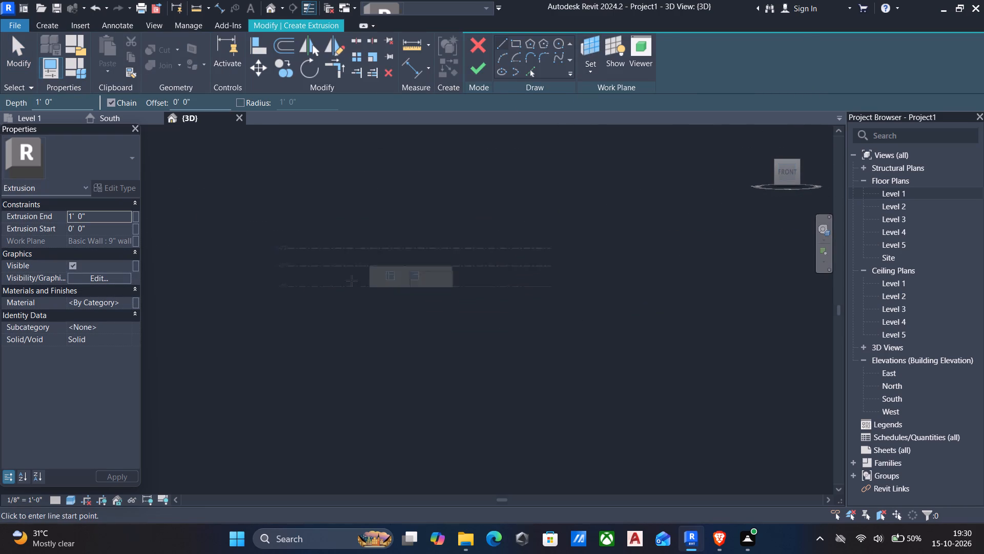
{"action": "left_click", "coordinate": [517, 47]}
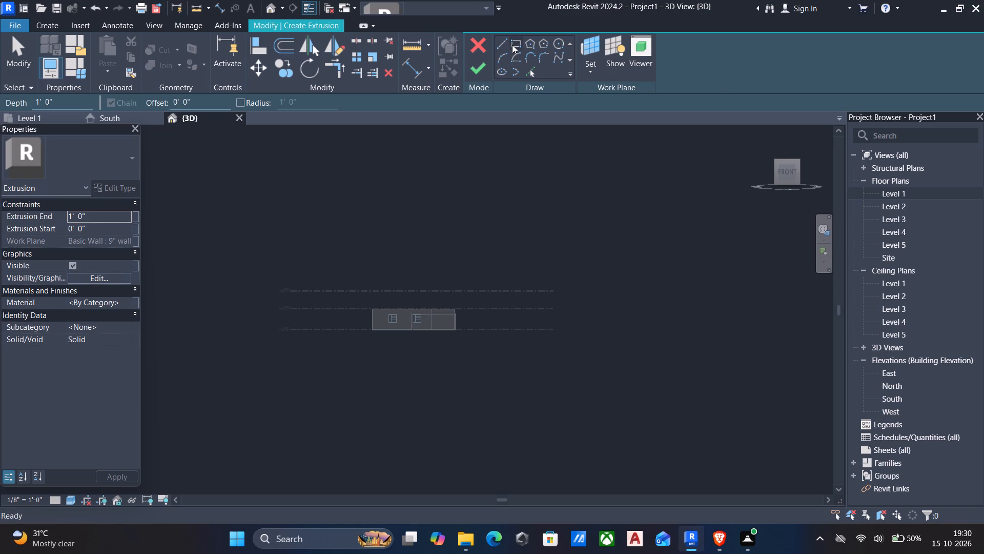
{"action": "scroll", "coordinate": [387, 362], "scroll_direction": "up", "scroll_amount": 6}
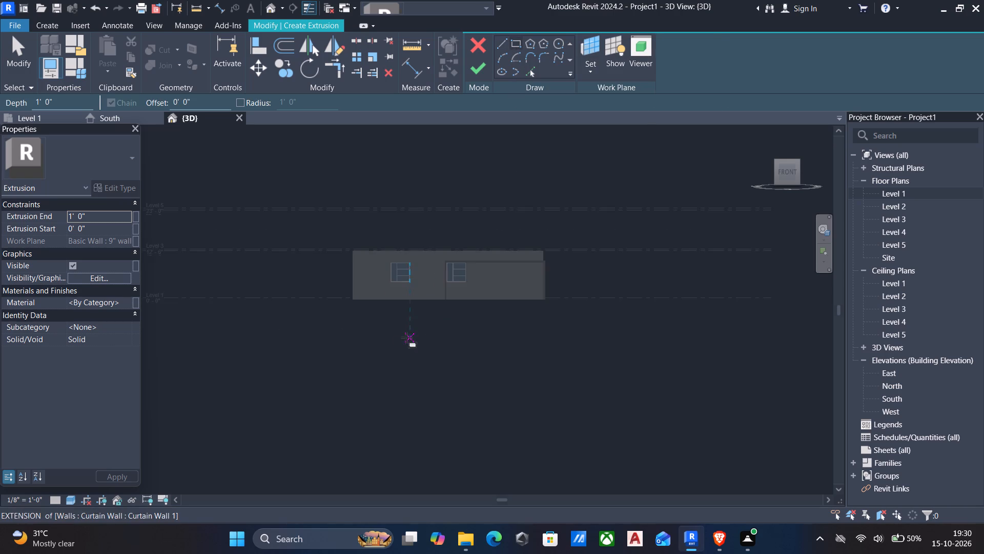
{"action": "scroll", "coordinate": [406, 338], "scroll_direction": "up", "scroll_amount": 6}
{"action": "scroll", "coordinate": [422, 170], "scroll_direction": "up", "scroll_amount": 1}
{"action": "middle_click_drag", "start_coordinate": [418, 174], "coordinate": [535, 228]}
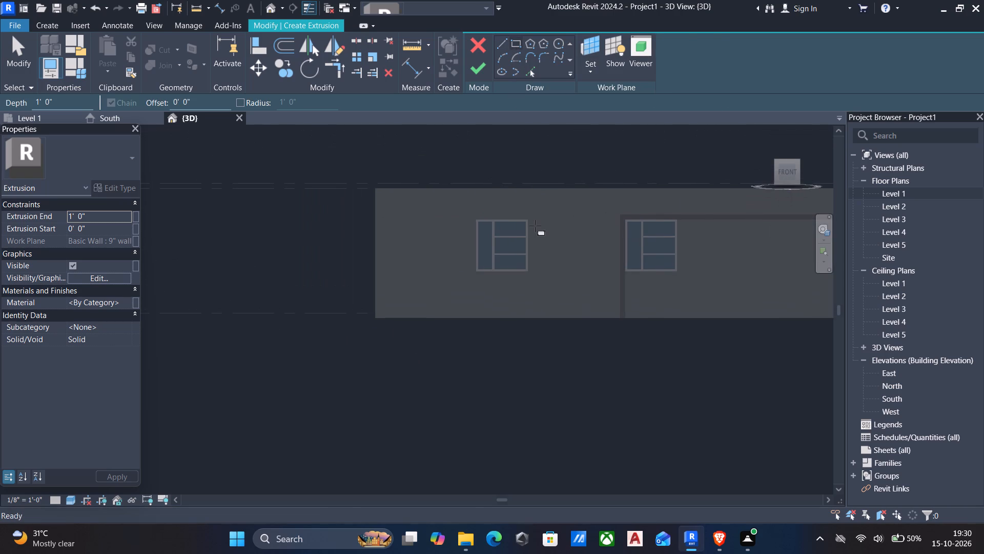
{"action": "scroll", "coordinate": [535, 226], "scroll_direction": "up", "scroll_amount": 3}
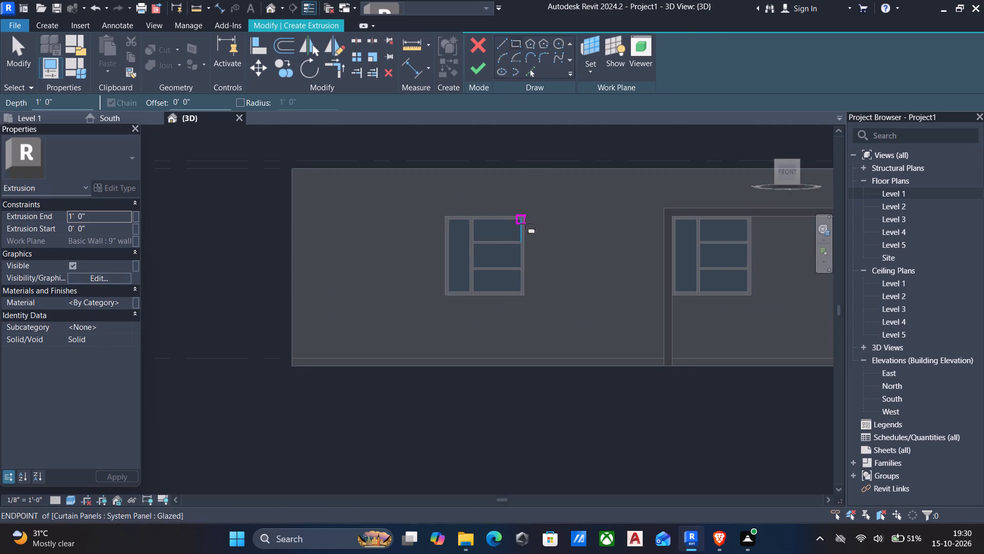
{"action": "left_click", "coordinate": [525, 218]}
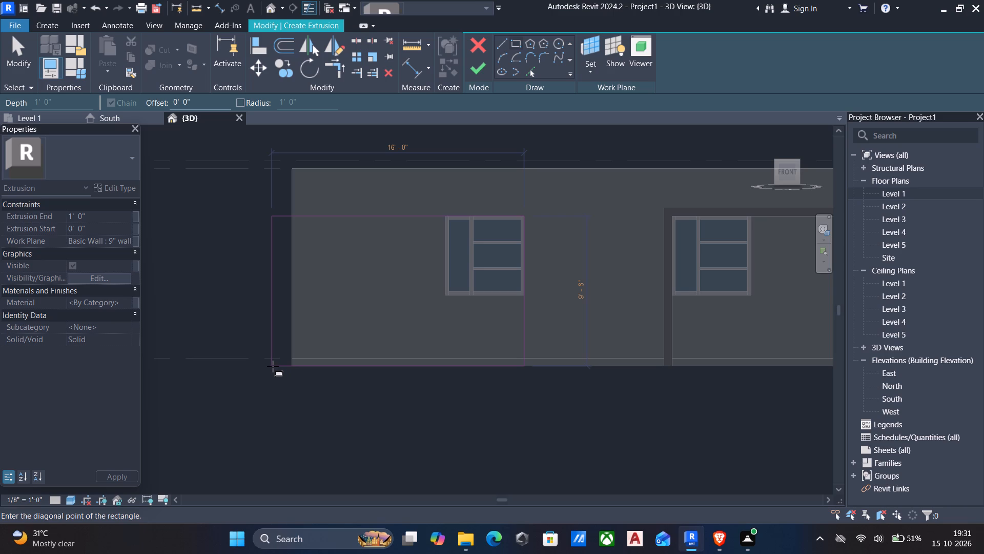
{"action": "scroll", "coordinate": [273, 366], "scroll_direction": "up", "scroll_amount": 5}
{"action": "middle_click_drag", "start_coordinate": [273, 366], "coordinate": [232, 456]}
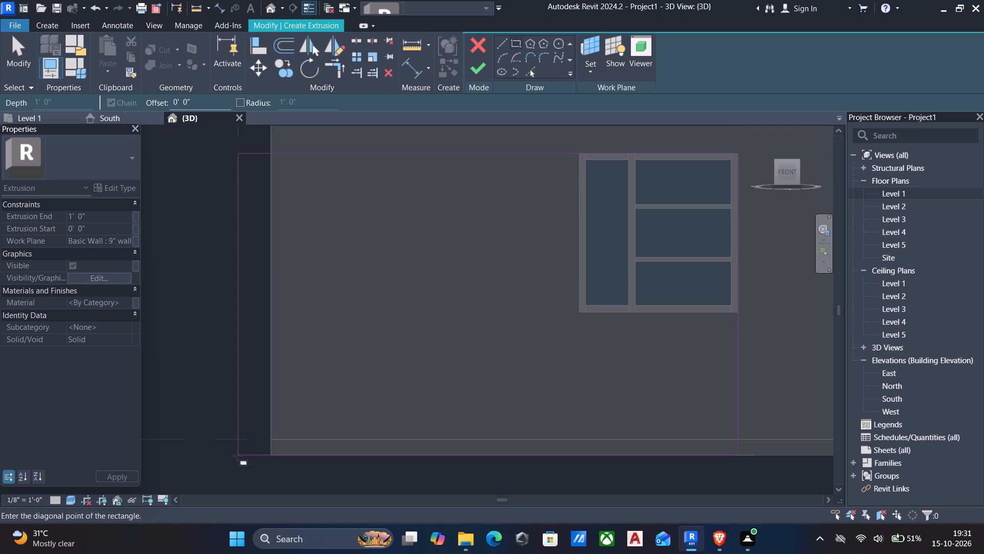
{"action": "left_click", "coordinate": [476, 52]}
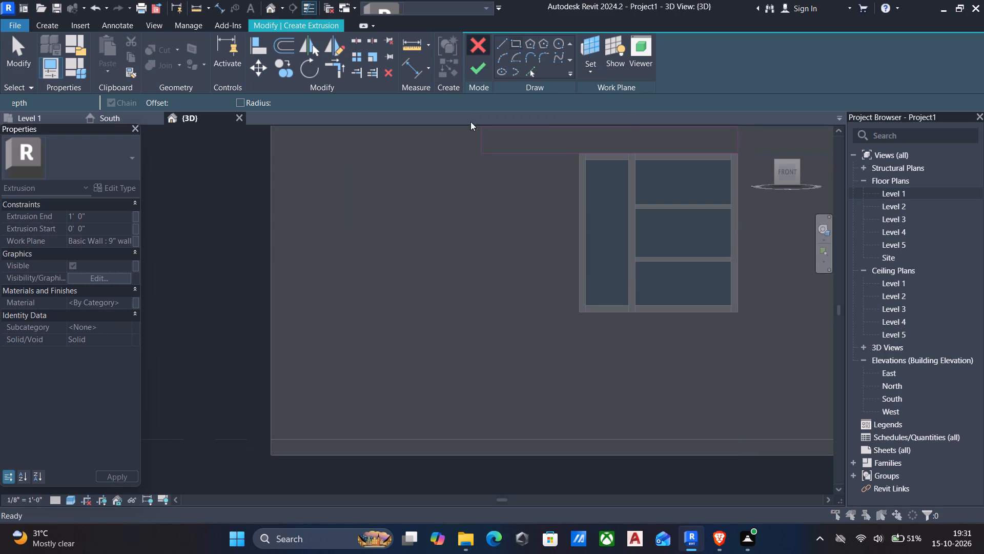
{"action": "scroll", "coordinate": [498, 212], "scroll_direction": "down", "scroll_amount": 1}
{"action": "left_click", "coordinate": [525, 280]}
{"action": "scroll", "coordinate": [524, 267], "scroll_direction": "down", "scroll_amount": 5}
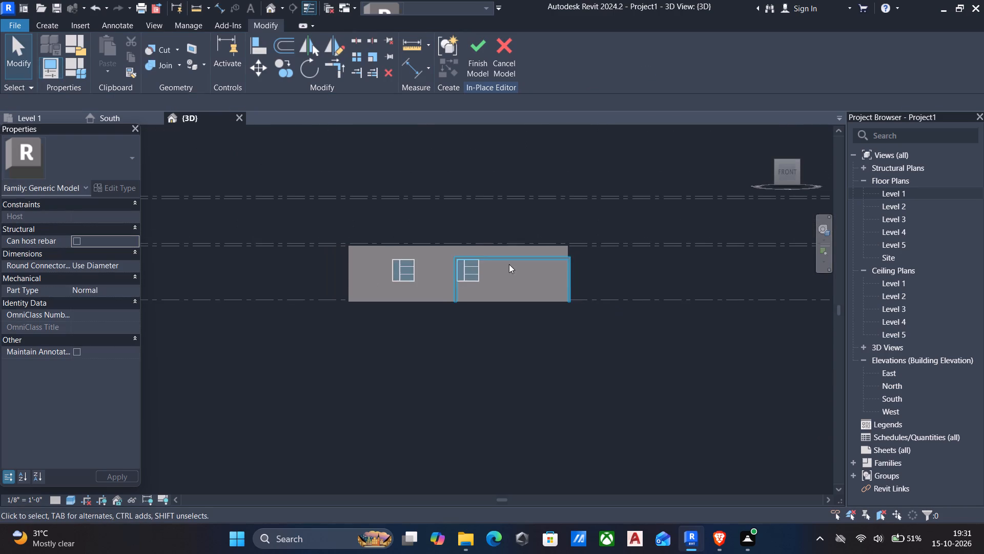
Finish the in-place facade frame model.
{"action": "left_click", "coordinate": [479, 55]}
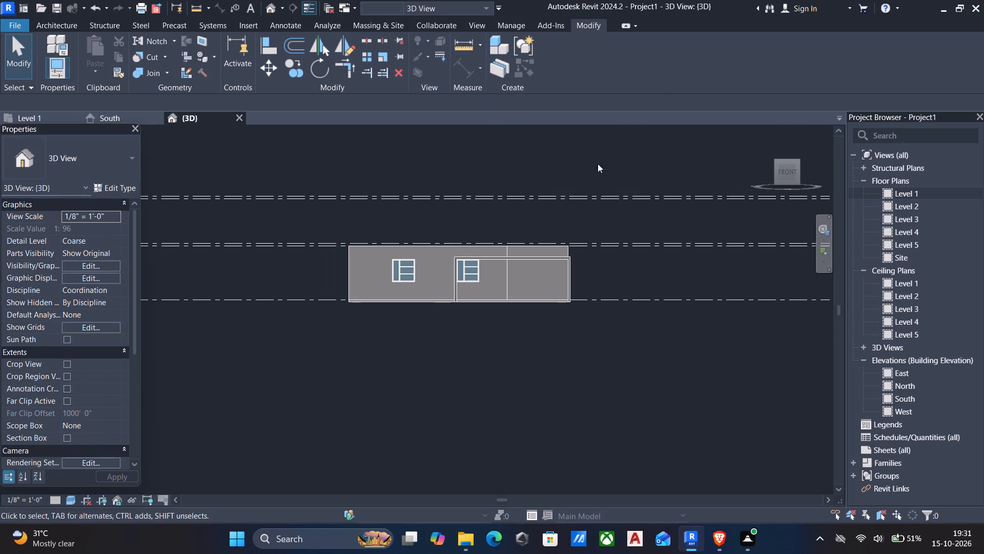
In the Level 1 floor plan, nudge the building's west wall eastward by eight increments.
{"action": "double_click", "coordinate": [938, 193]}
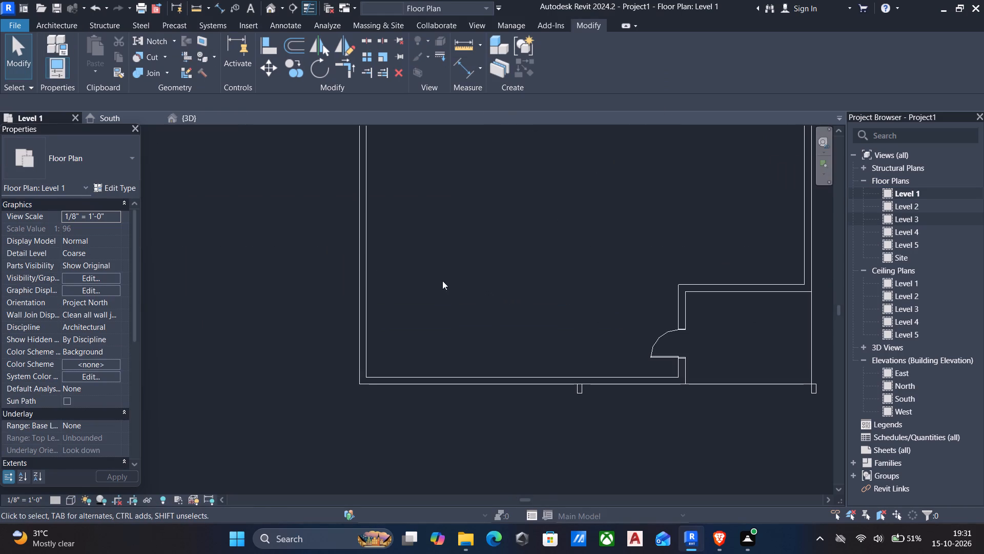
{"action": "scroll", "coordinate": [376, 287], "scroll_direction": "down", "scroll_amount": 2}
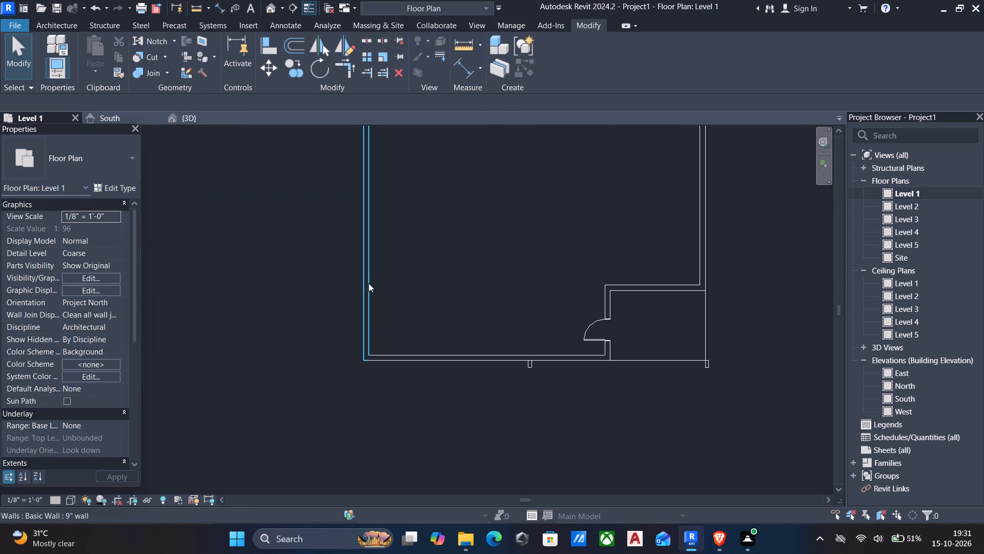
{"action": "left_click", "coordinate": [364, 281]}
{"action": "key", "text": "Right"}
{"action": "key", "text": "Right"}
{"action": "key", "text": "Right"}
{"action": "key", "text": "Right"}
{"action": "key", "text": "Right"}
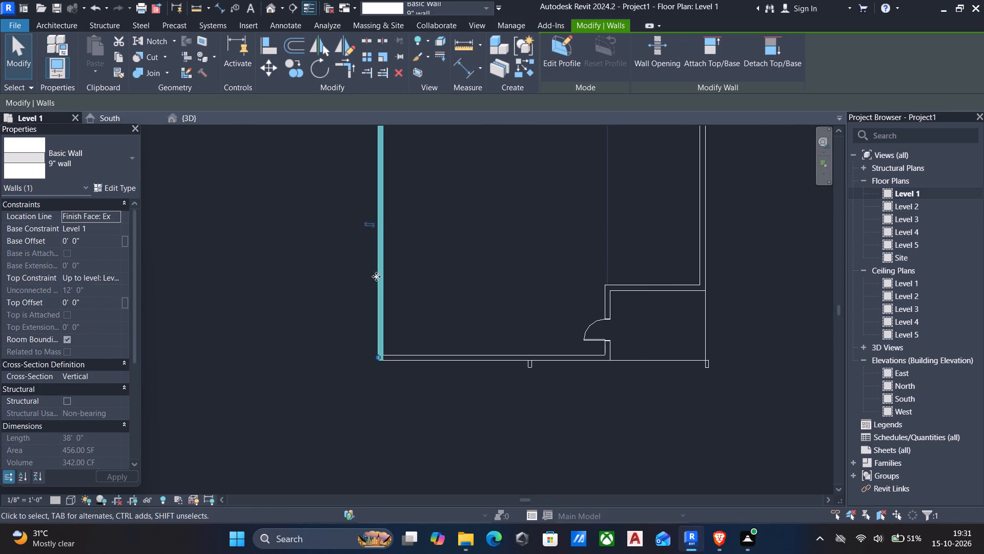
{"action": "key", "text": "Right"}
{"action": "key", "text": "Right"}
{"action": "key", "text": "Right"}
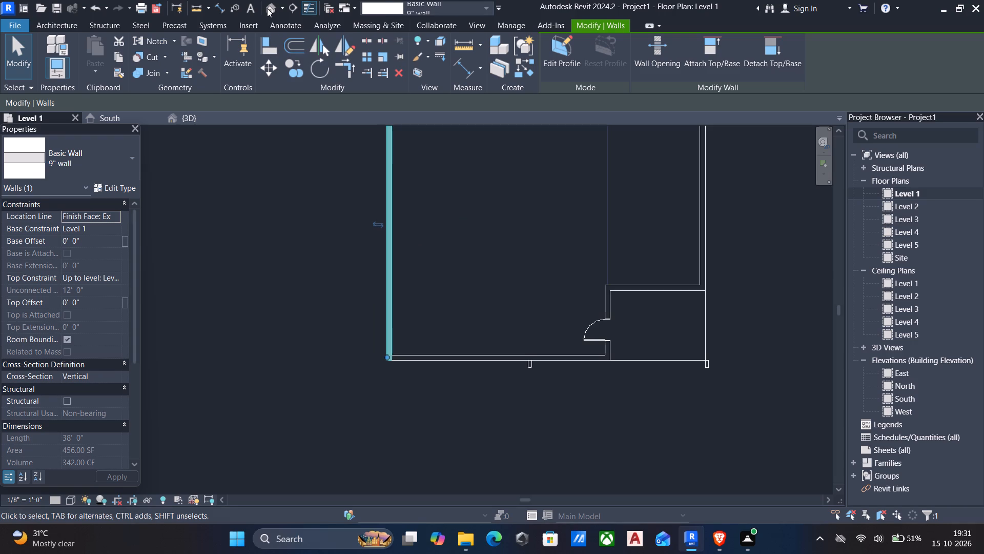
In the 3D view, open the existing front facade frame for in-place editing.
{"action": "left_click", "coordinate": [268, 7]}
{"action": "scroll", "coordinate": [362, 272], "scroll_direction": "up", "scroll_amount": 4}
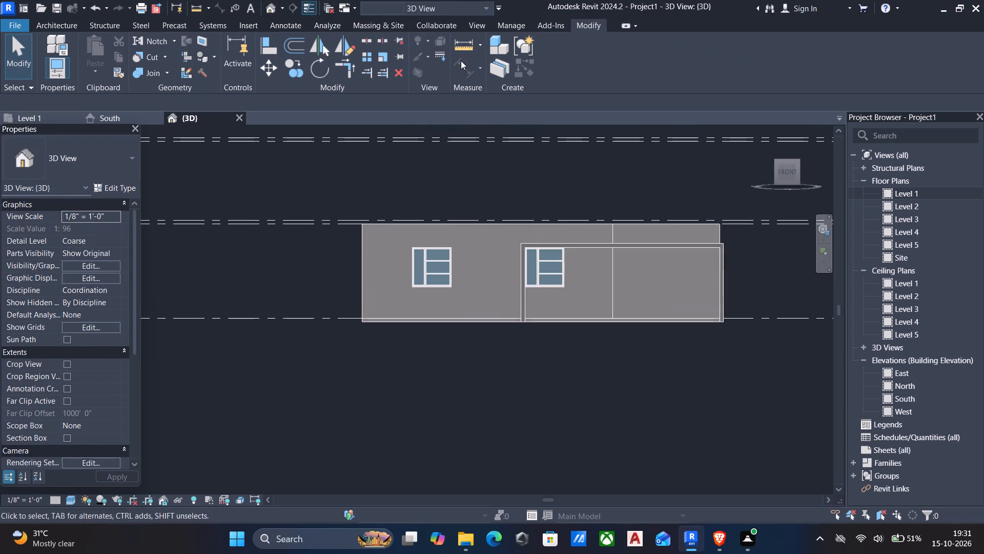
{"action": "left_click", "coordinate": [588, 248]}
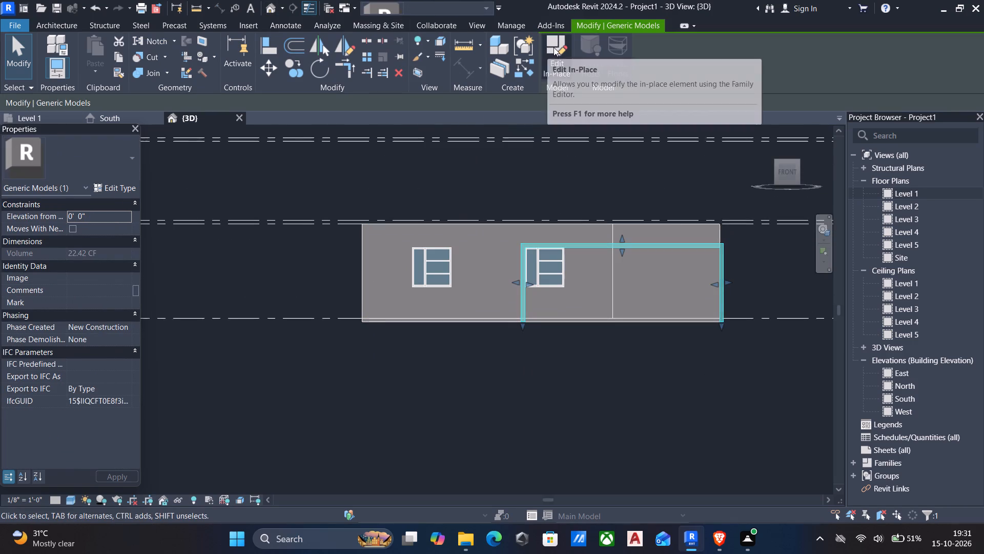
{"action": "left_click", "coordinate": [554, 48]}
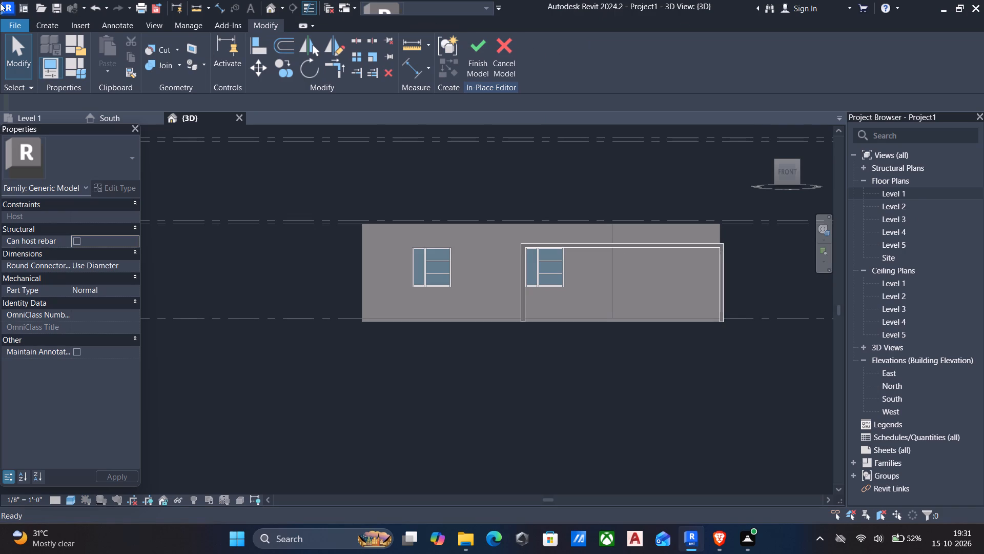
Start a new extrusion with the building's front wall face picked as its work plane.
{"action": "left_click", "coordinate": [49, 19]}
{"action": "left_click", "coordinate": [107, 48]}
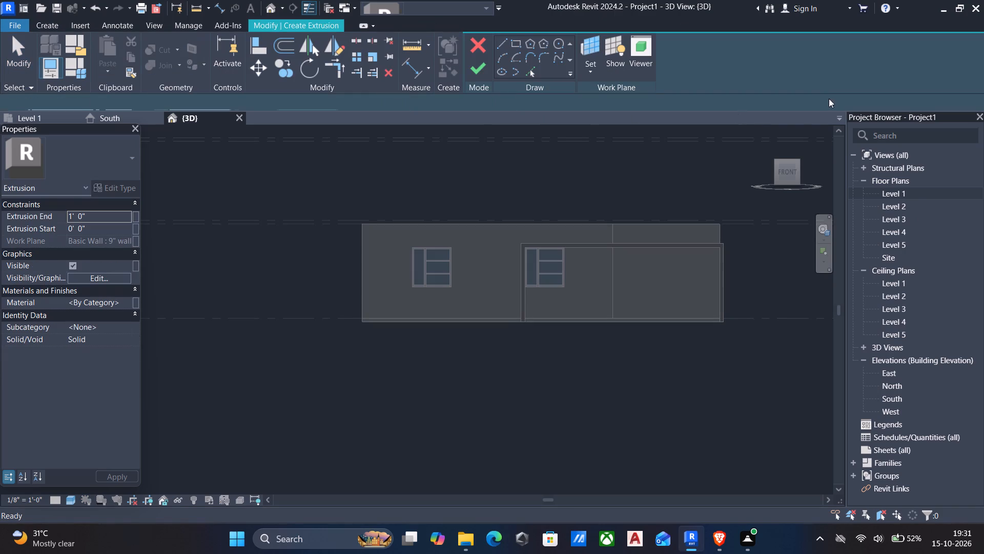
{"action": "left_click", "coordinate": [601, 70]}
{"action": "left_click", "coordinate": [614, 121]}
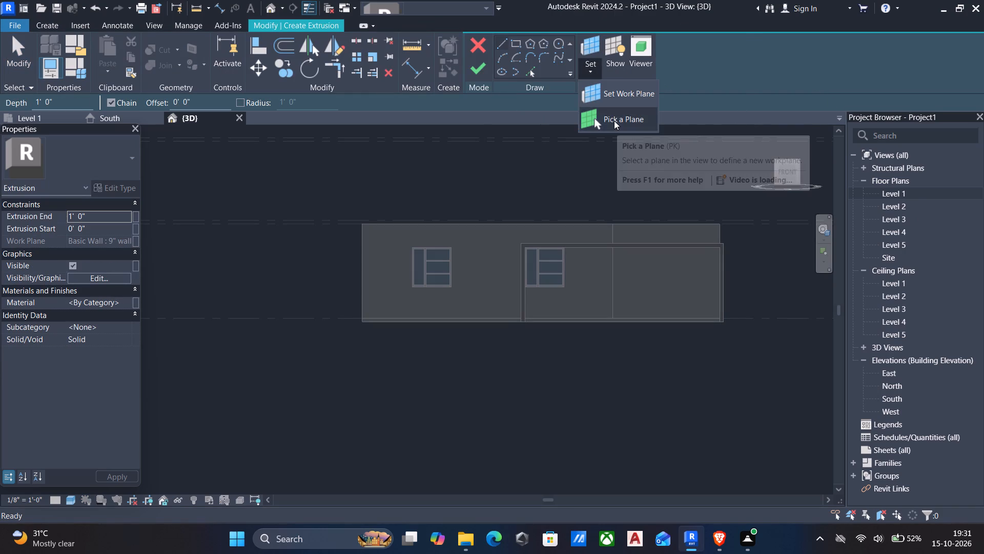
{"action": "middle_click_drag", "start_coordinate": [480, 265], "coordinate": [454, 314], "text": "shift"}
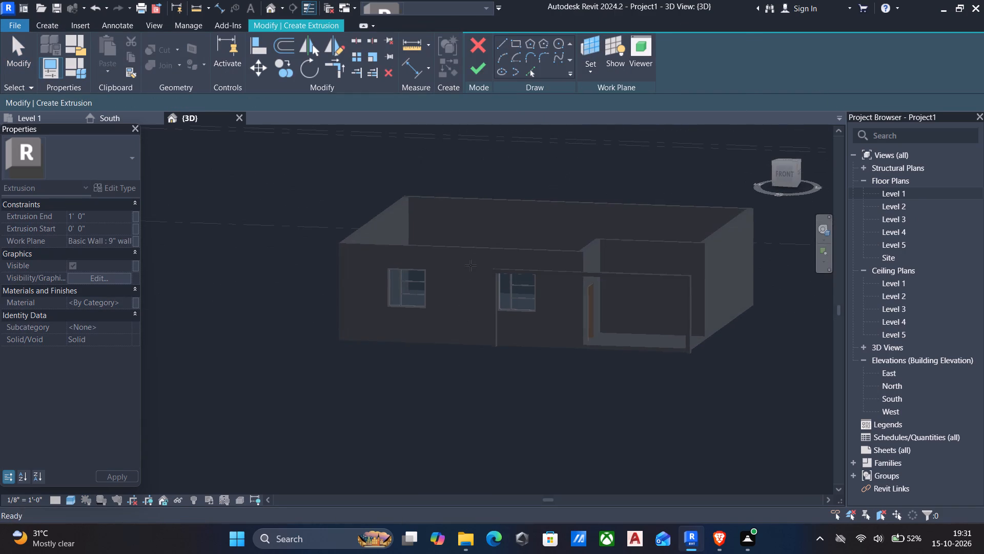
{"action": "left_click", "coordinate": [470, 251]}
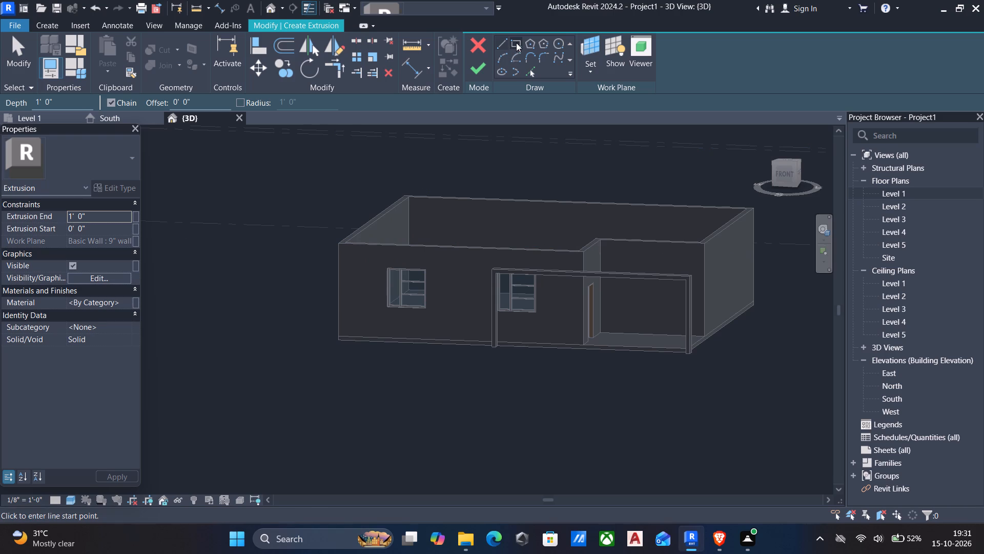
Facing the front view, sketch a 13'-6" by 9'-6" rectangle from the west window's upper east corner to the base level beyond the wall's west end.
{"action": "left_click", "coordinate": [516, 43]}
{"action": "left_click", "coordinate": [783, 172]}
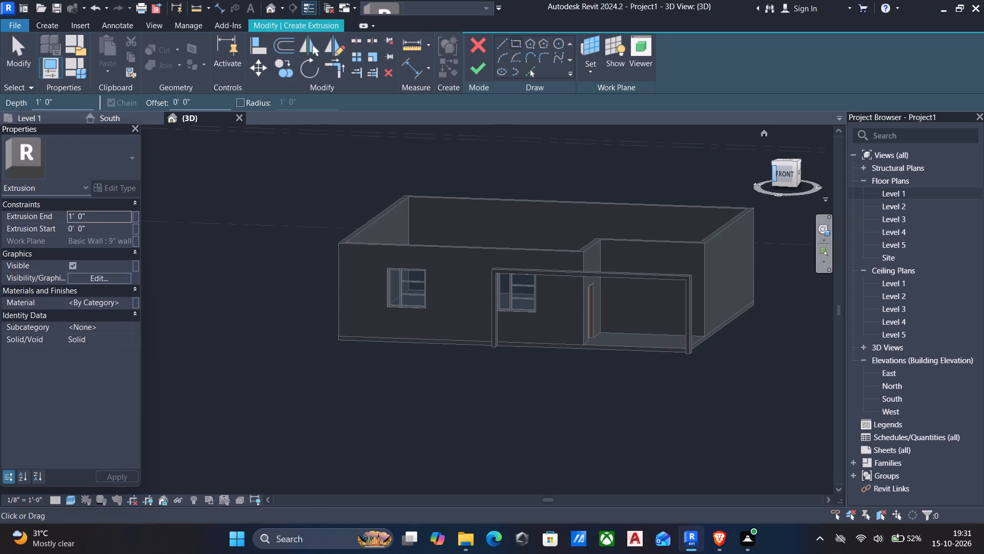
{"action": "scroll", "coordinate": [586, 273], "scroll_direction": "up", "scroll_amount": 5}
{"action": "scroll", "coordinate": [375, 376], "scroll_direction": "up", "scroll_amount": 6}
{"action": "middle_click_drag", "start_coordinate": [379, 373], "coordinate": [693, 382]}
{"action": "scroll", "coordinate": [720, 286], "scroll_direction": "up", "scroll_amount": 4}
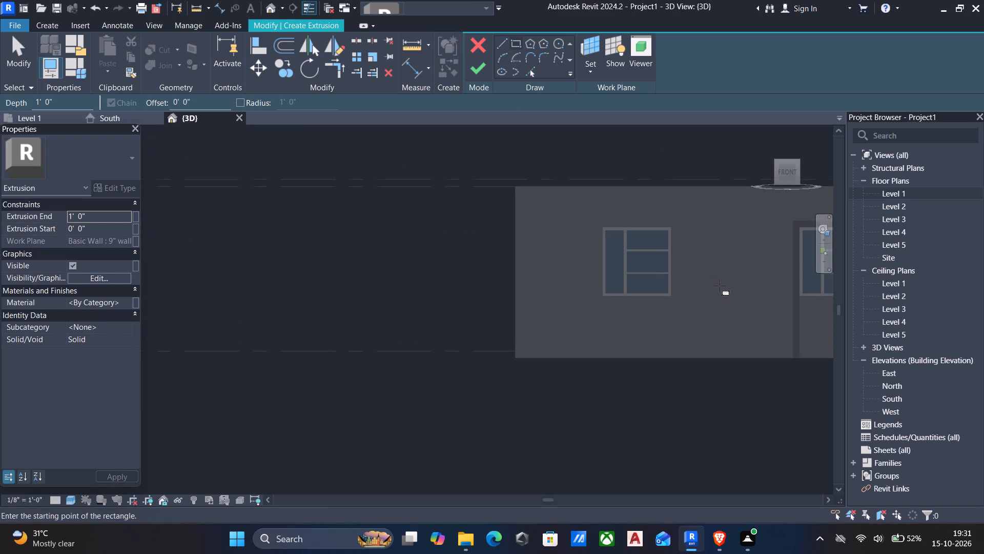
{"action": "scroll", "coordinate": [673, 230], "scroll_direction": "up", "scroll_amount": 5}
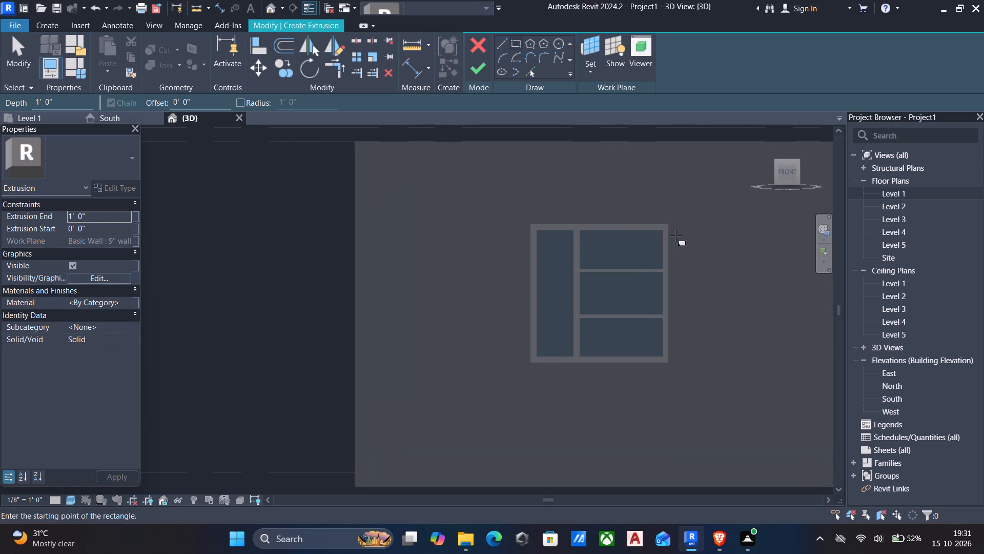
{"action": "left_click", "coordinate": [670, 225]}
{"action": "scroll", "coordinate": [555, 335], "scroll_direction": "down", "scroll_amount": 4}
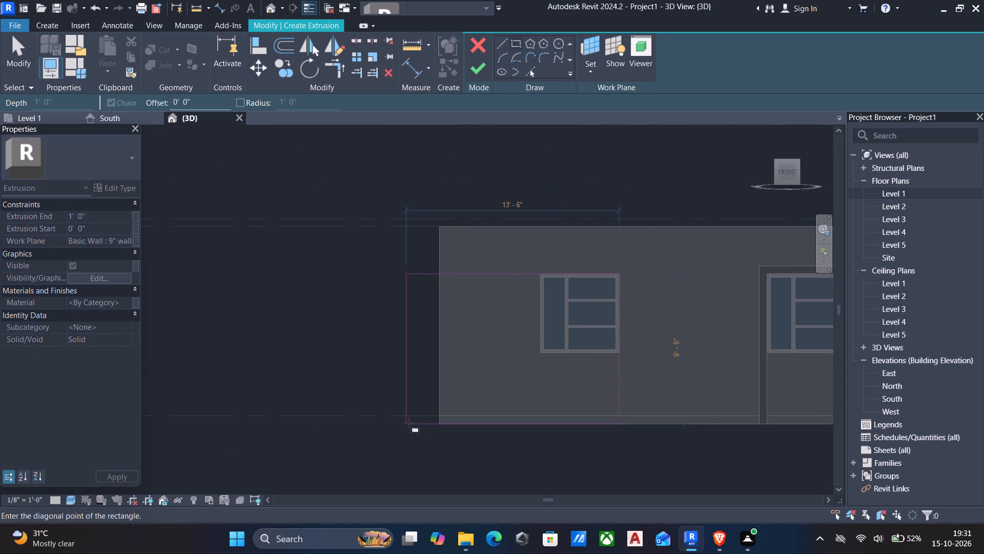
{"action": "left_click", "coordinate": [409, 423]}
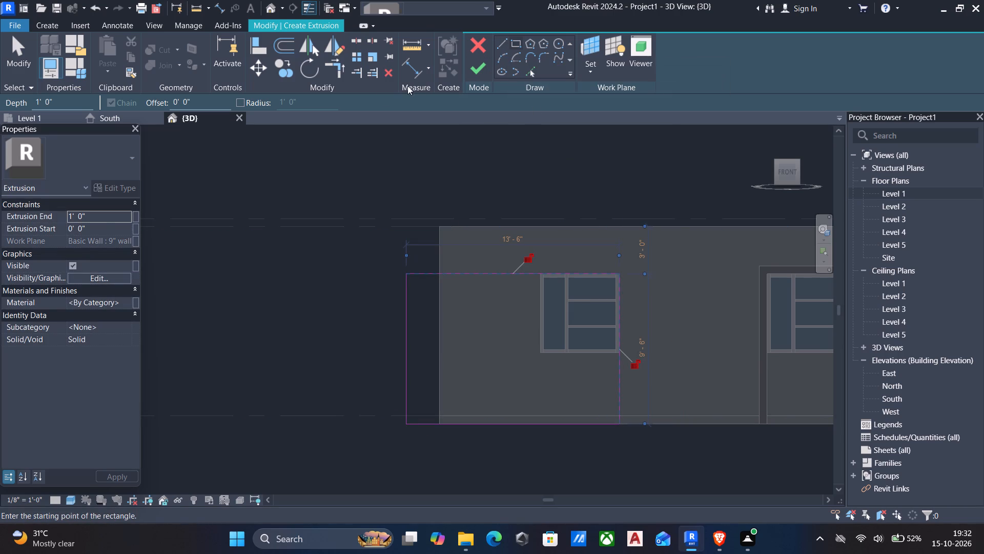
Sketch a second rectangle around the first one, offset 6" outward.
{"action": "left_click_drag", "start_coordinate": [216, 99], "coordinate": [72, 103]}
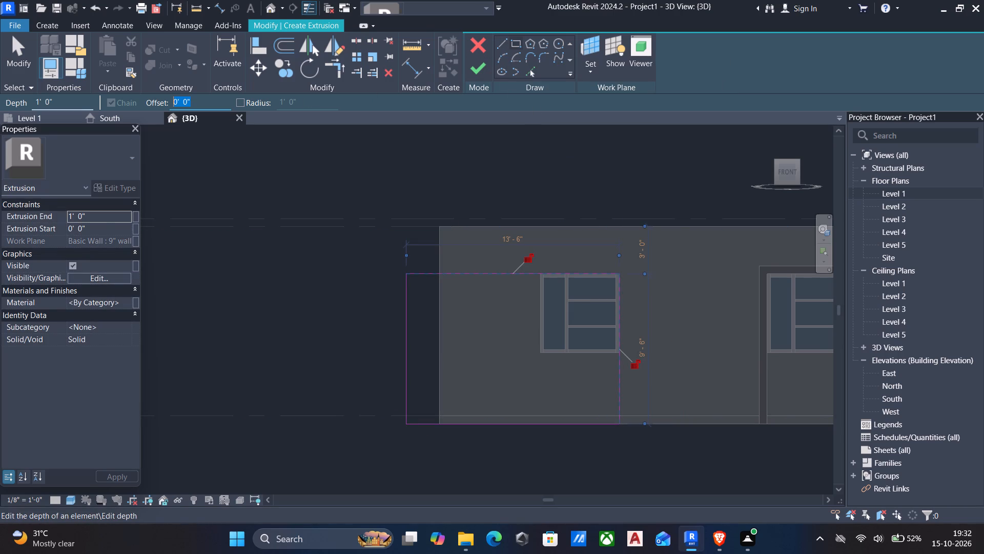
{"action": "type", "text": "6\""}
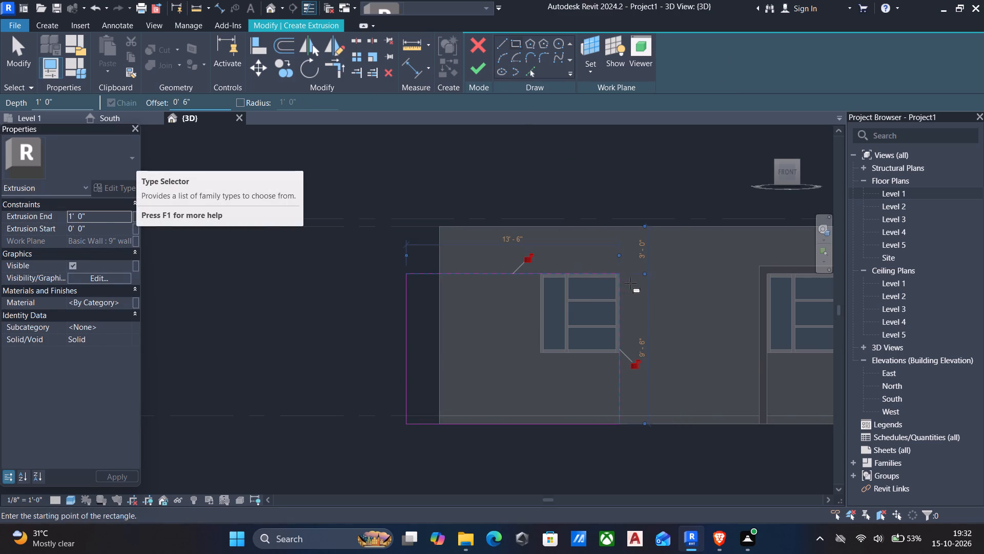
{"action": "scroll", "coordinate": [589, 279], "scroll_direction": "up", "scroll_amount": 11}
{"action": "scroll", "coordinate": [720, 287], "scroll_direction": "up", "scroll_amount": 6}
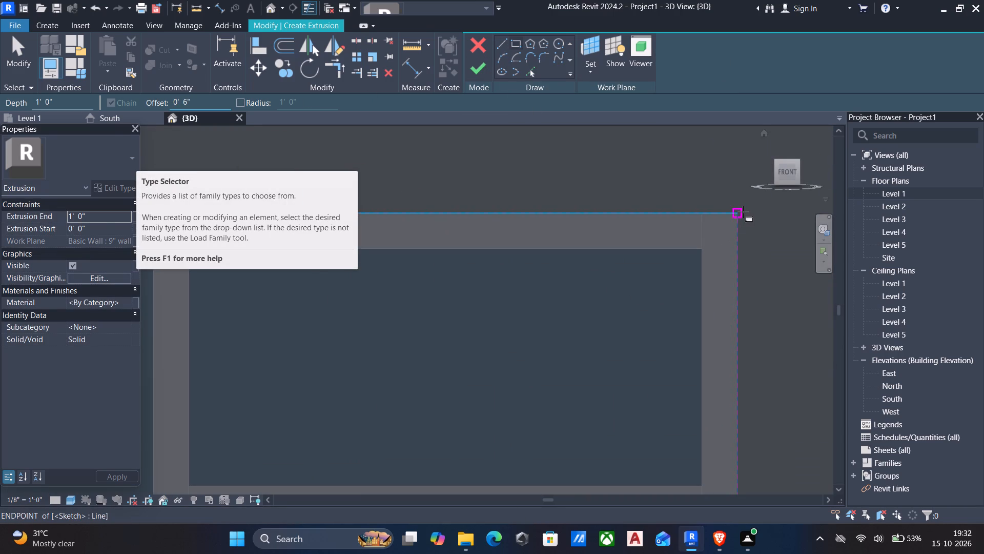
{"action": "left_click", "coordinate": [741, 213]}
{"action": "scroll", "coordinate": [714, 255], "scroll_direction": "down", "scroll_amount": 6}
{"action": "scroll", "coordinate": [619, 362], "scroll_direction": "down", "scroll_amount": 2}
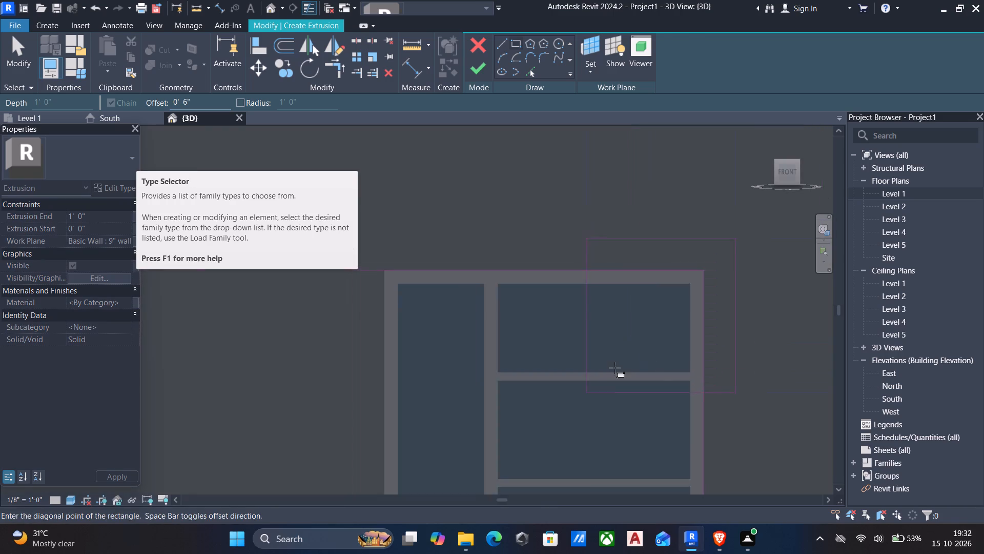
{"action": "scroll", "coordinate": [614, 368], "scroll_direction": "down", "scroll_amount": 4}
{"action": "middle_click_drag", "start_coordinate": [611, 374], "coordinate": [704, 253]}
{"action": "scroll", "coordinate": [665, 313], "scroll_direction": "down", "scroll_amount": 5}
{"action": "middle_click_drag", "start_coordinate": [638, 349], "coordinate": [684, 283]}
{"action": "scroll", "coordinate": [526, 375], "scroll_direction": "up", "scroll_amount": 3}
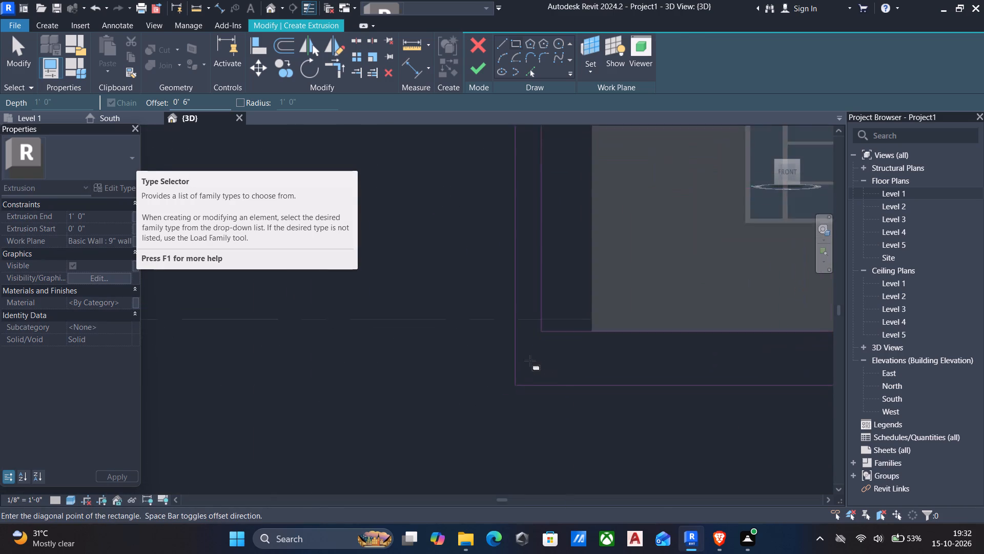
{"action": "scroll", "coordinate": [530, 361], "scroll_direction": "up", "scroll_amount": 1}
{"action": "left_click", "coordinate": [542, 327]}
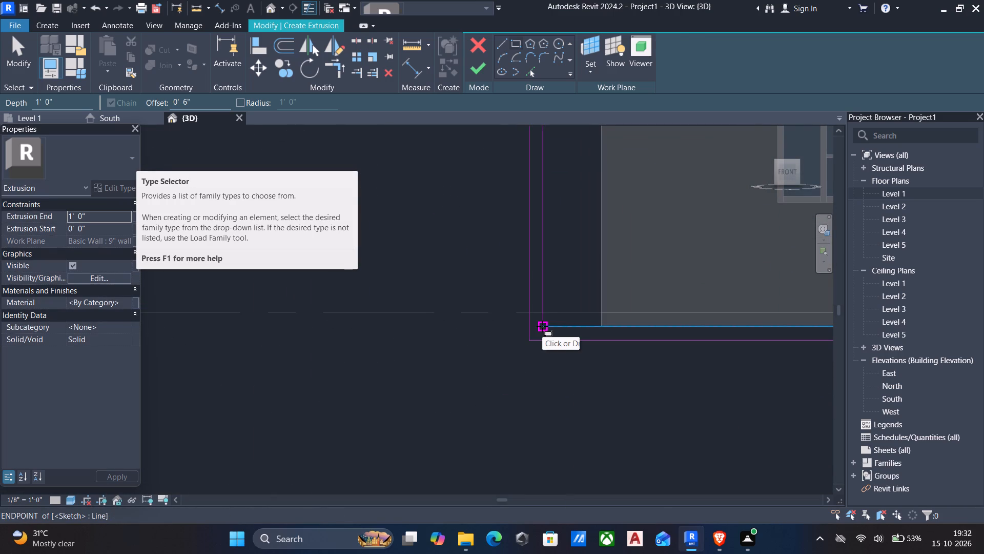
Delete the bottom lines of both the inner and outer rectangles.
{"action": "key", "text": "Escape"}
{"action": "middle_click_drag", "start_coordinate": [591, 332], "coordinate": [536, 335]}
{"action": "key", "text": "Escape"}
{"action": "middle_click_drag", "start_coordinate": [611, 368], "coordinate": [582, 387]}
{"action": "left_click_drag", "start_coordinate": [611, 417], "coordinate": [572, 335]}
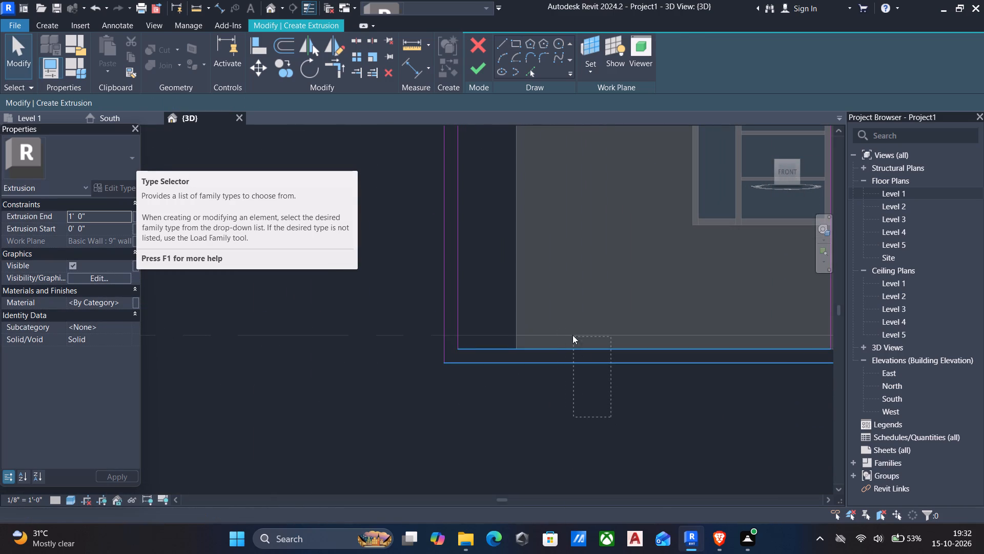
{"action": "left_click_drag", "start_coordinate": [572, 335], "coordinate": [559, 312]}
{"action": "key", "text": "Delete"}
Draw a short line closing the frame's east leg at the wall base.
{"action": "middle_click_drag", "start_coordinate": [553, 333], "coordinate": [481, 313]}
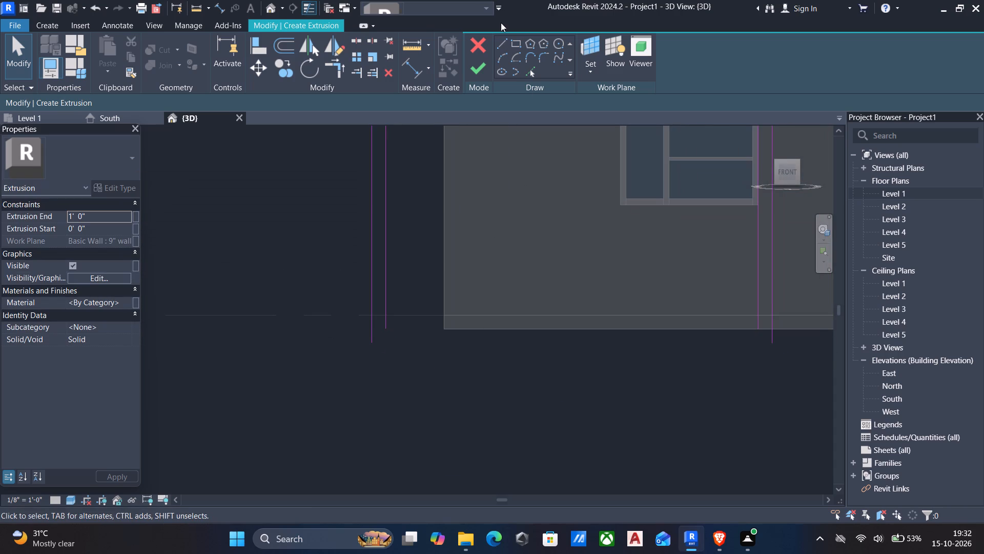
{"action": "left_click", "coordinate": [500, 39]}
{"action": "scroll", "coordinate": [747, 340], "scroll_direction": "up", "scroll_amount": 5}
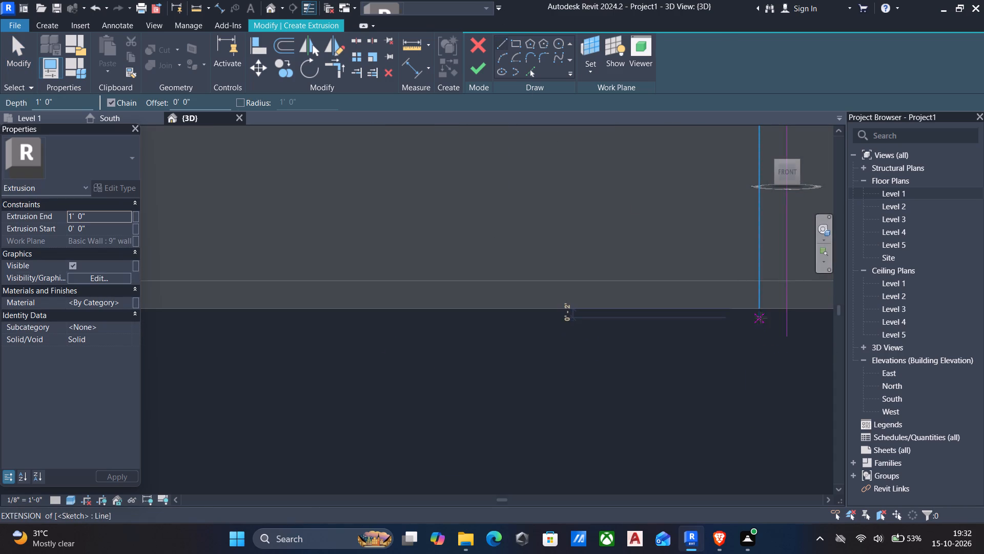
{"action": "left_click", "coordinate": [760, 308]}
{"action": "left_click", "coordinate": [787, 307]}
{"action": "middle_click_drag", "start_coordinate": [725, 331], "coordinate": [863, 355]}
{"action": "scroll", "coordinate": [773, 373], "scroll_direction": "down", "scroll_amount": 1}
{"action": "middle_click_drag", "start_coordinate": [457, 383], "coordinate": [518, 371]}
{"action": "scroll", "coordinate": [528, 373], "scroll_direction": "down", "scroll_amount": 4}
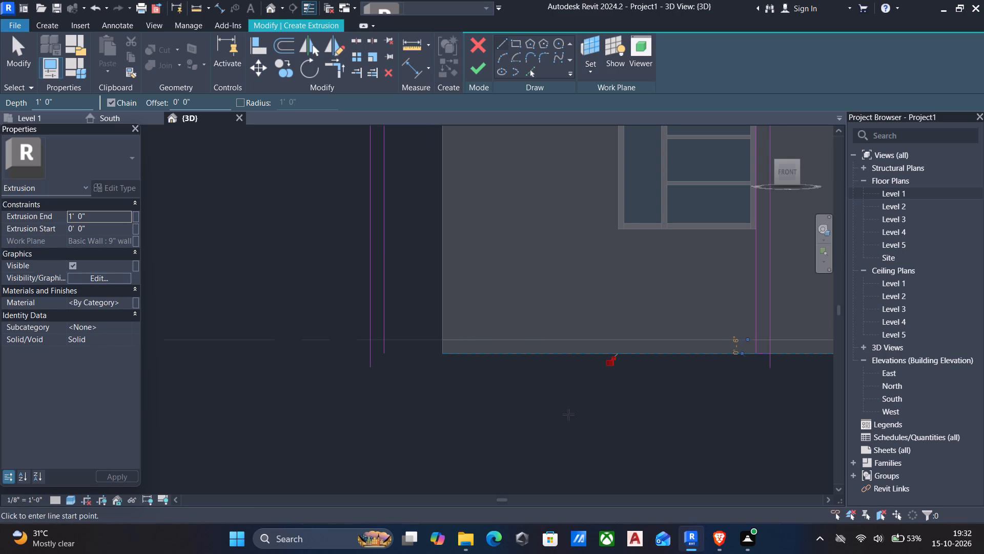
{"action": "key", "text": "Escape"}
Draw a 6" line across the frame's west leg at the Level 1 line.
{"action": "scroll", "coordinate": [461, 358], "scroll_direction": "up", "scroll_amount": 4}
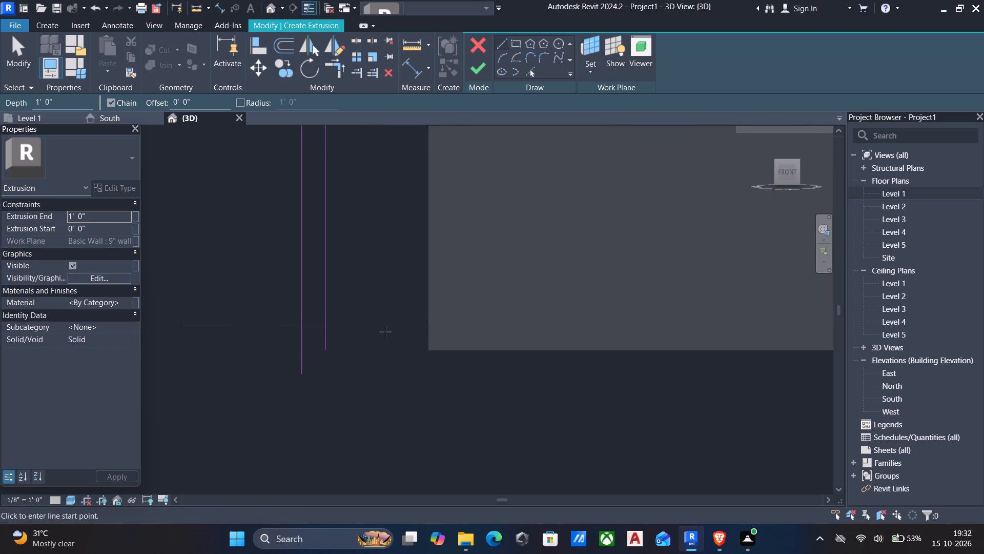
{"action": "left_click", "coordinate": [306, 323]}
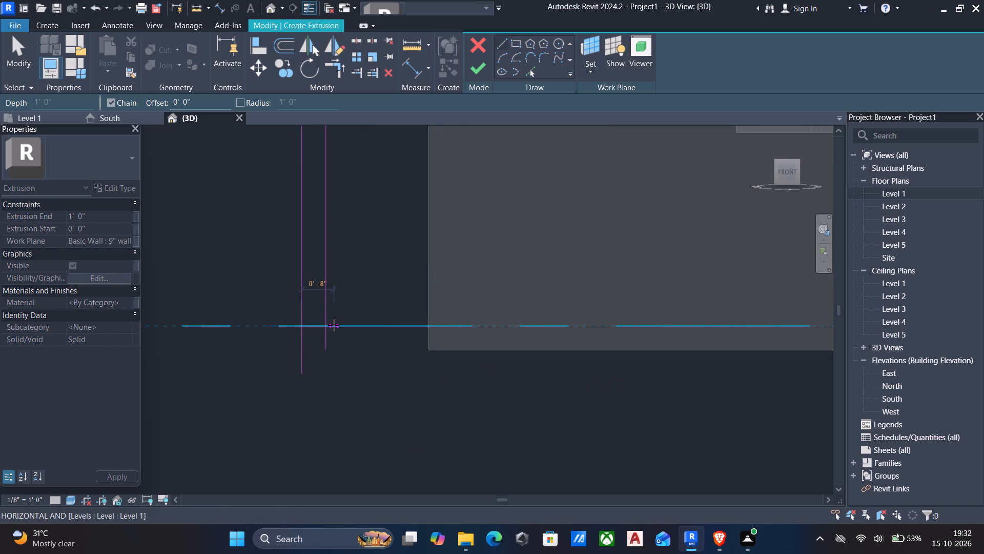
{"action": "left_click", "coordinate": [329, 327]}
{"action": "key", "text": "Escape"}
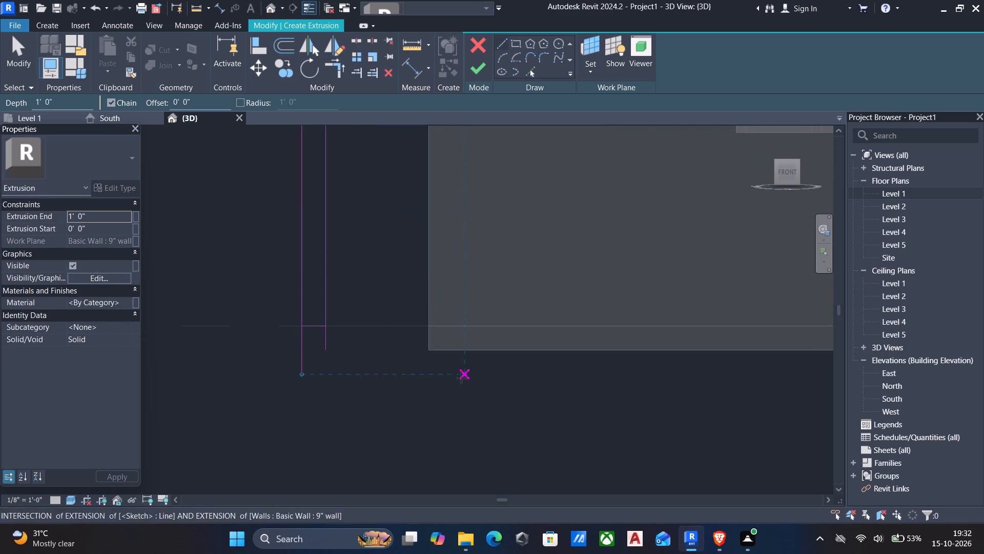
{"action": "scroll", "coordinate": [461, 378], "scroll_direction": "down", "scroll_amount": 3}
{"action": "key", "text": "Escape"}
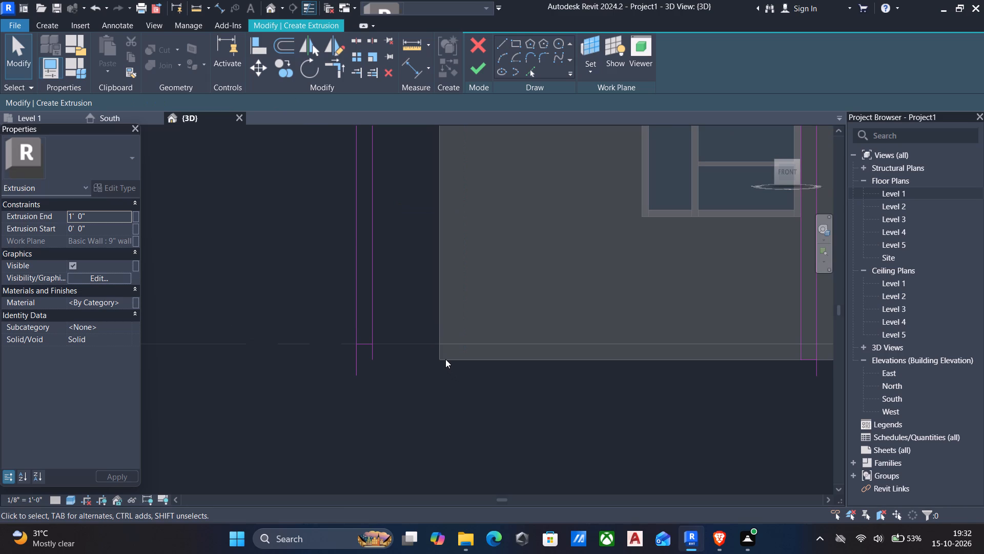
Between the legs, draw two short horizontal lines, one on the Level 1 line and one about 2'-4" long at the wall base.
{"action": "middle_click_drag", "start_coordinate": [476, 378], "coordinate": [370, 374]}
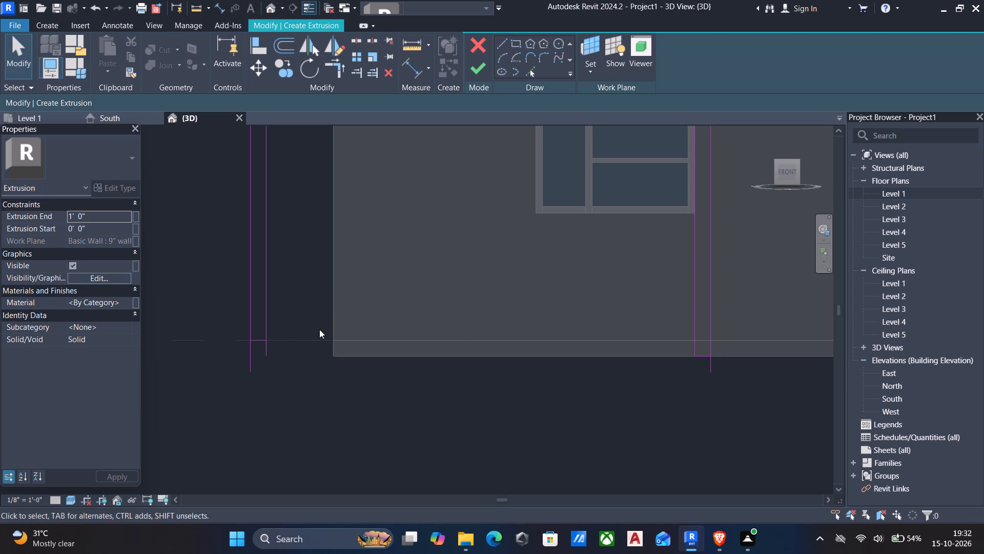
{"action": "left_click", "coordinate": [500, 47]}
{"action": "left_click", "coordinate": [450, 343]}
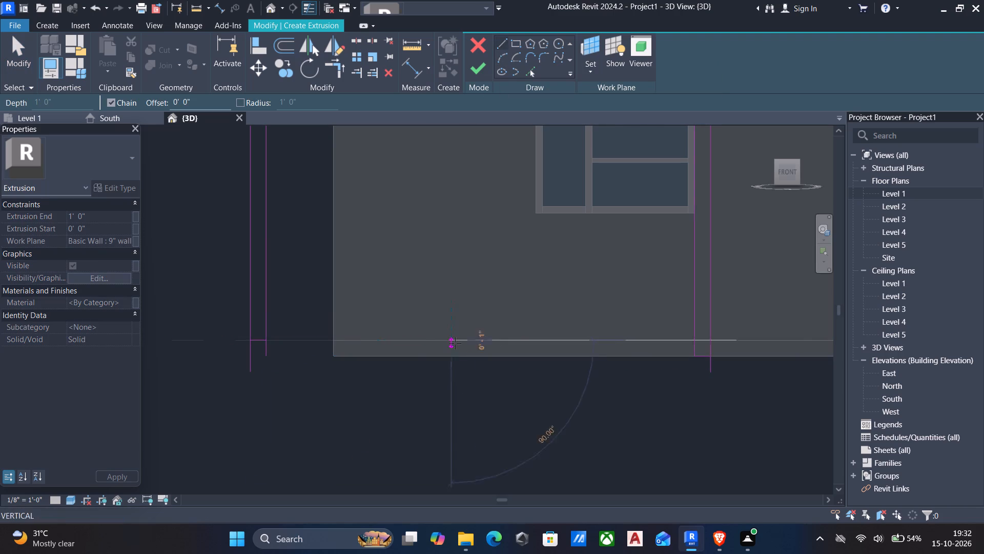
{"action": "left_click", "coordinate": [517, 343]}
{"action": "key", "text": "Escape"}
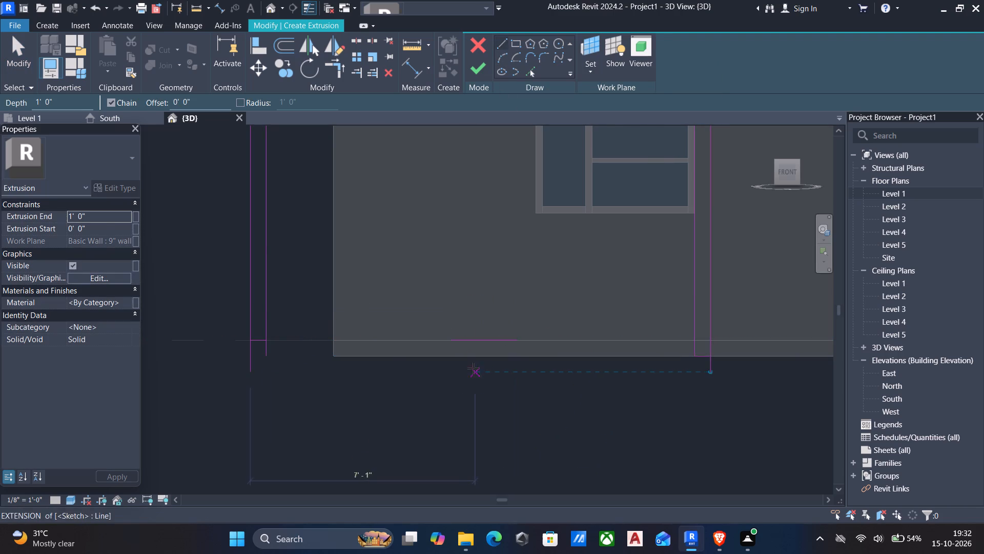
{"action": "left_click_drag", "start_coordinate": [451, 359], "coordinate": [476, 360]}
{"action": "left_click", "coordinate": [526, 359]}
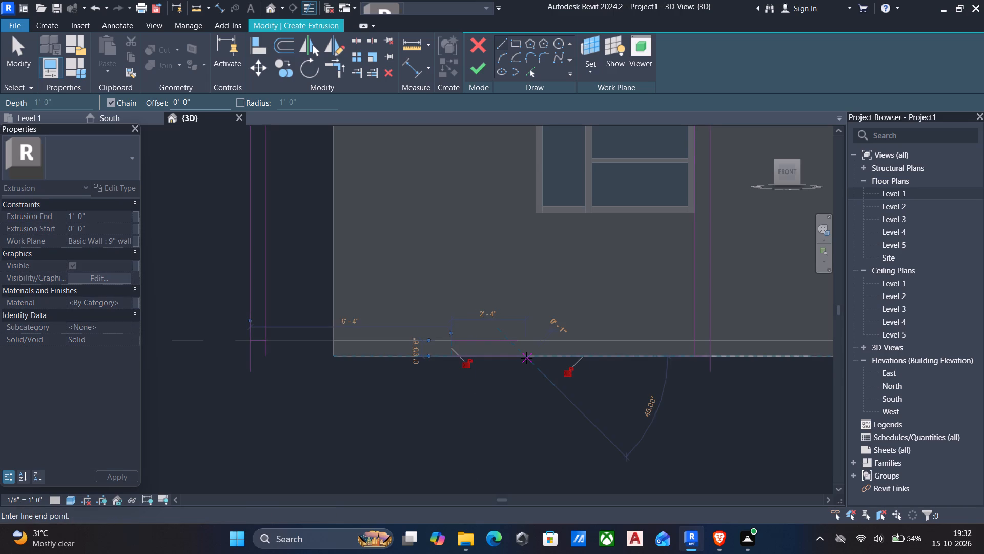
{"action": "key", "text": "Escape"}
{"action": "key", "text": "Escape"}
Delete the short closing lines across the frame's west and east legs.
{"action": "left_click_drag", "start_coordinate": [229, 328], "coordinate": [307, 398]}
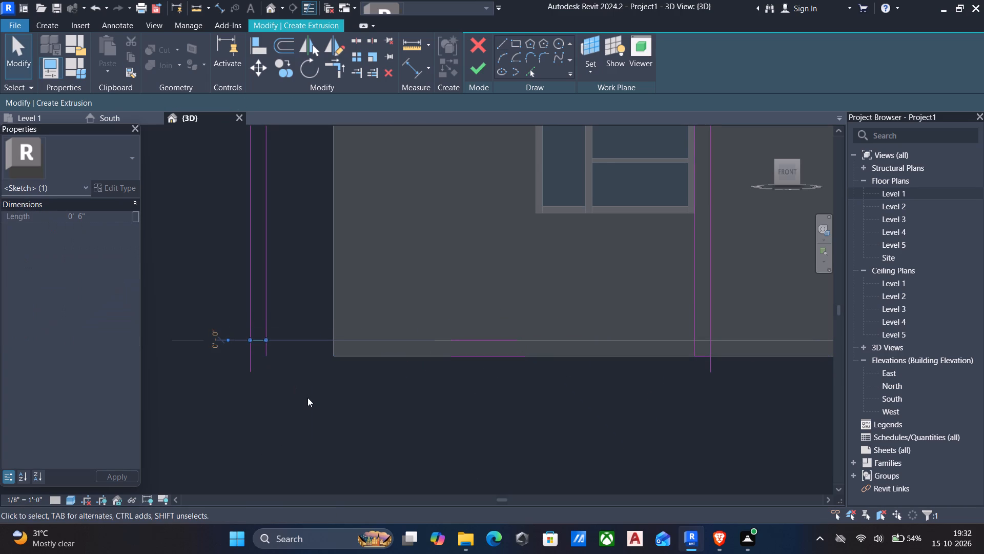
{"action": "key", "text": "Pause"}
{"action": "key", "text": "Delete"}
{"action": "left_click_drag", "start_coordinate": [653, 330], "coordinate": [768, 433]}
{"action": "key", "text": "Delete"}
Trim the frame's two inner leg lines to the Level 1 line, closing the inner loop.
{"action": "type", "text": "tr"}
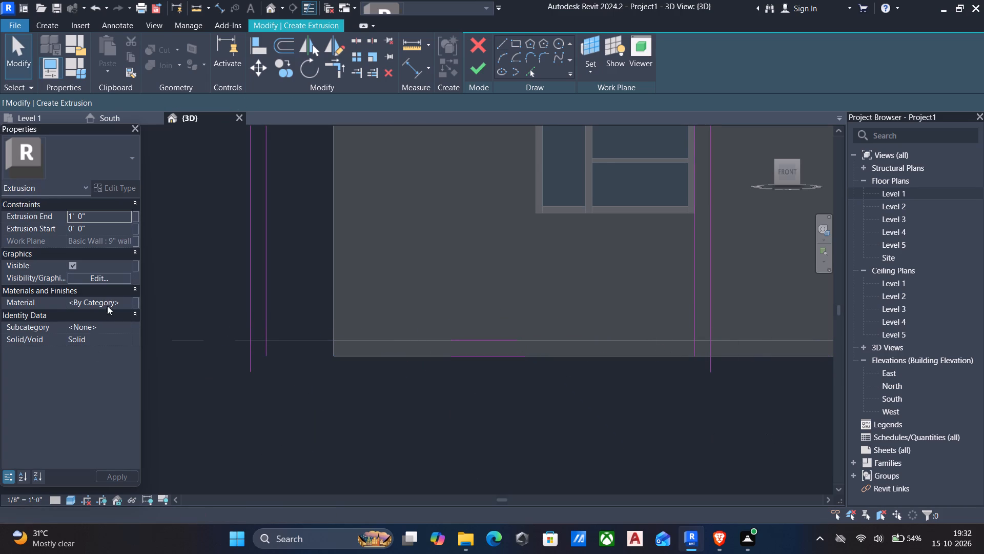
{"action": "left_click", "coordinate": [269, 284]}
{"action": "left_click", "coordinate": [493, 341]}
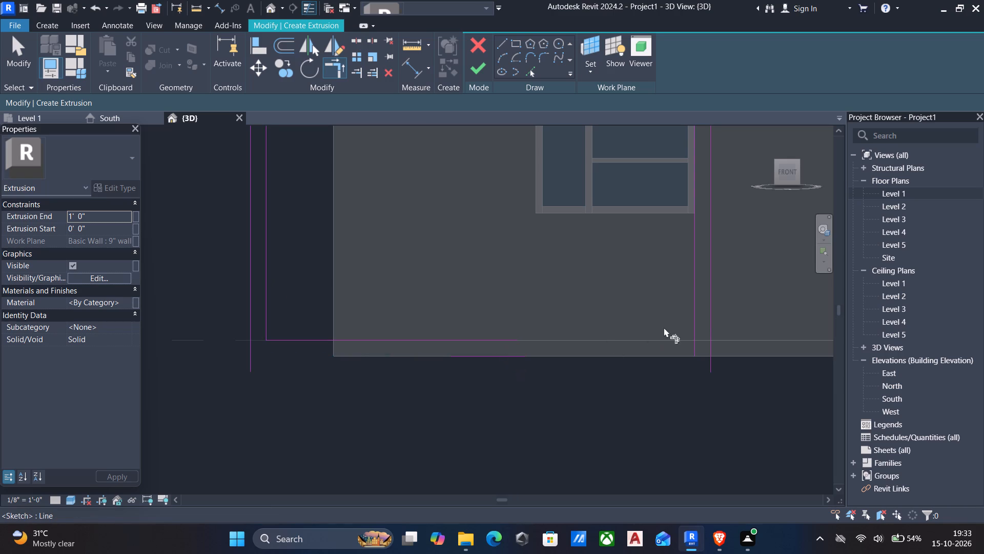
{"action": "left_click", "coordinate": [698, 303]}
{"action": "left_click", "coordinate": [506, 342]}
Trim the frame's two outer leg lines to the wall-base line, closing the outer loop, and finish the extrusion.
{"action": "left_click", "coordinate": [708, 313]}
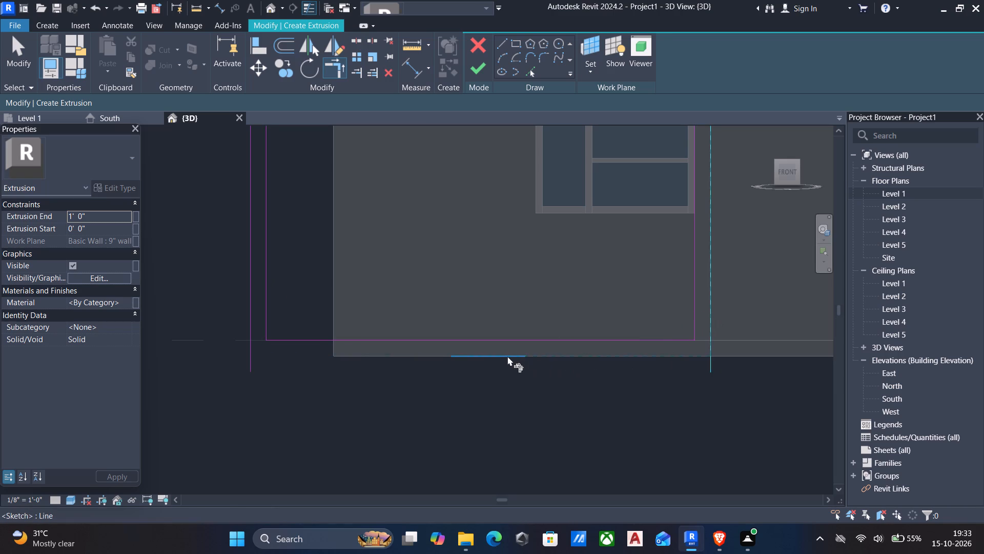
{"action": "left_click", "coordinate": [506, 356]}
{"action": "left_click", "coordinate": [254, 331]}
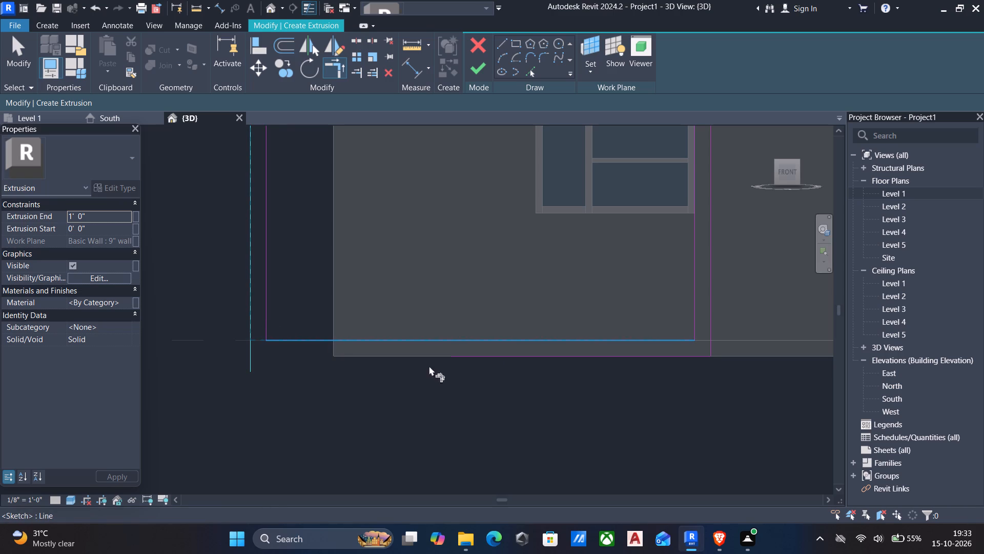
{"action": "left_click", "coordinate": [489, 361]}
{"action": "scroll", "coordinate": [482, 359], "scroll_direction": "down", "scroll_amount": 5}
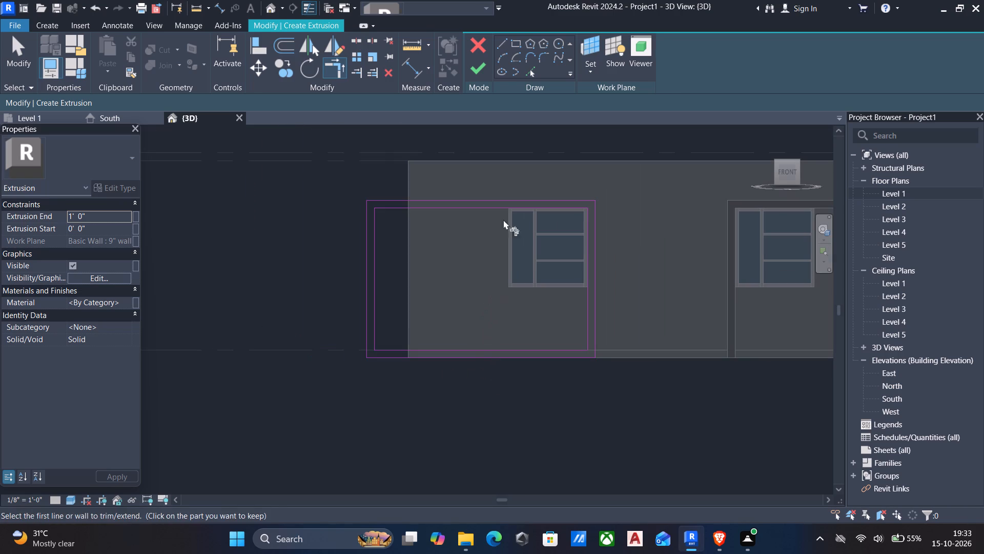
{"action": "left_click", "coordinate": [482, 69]}
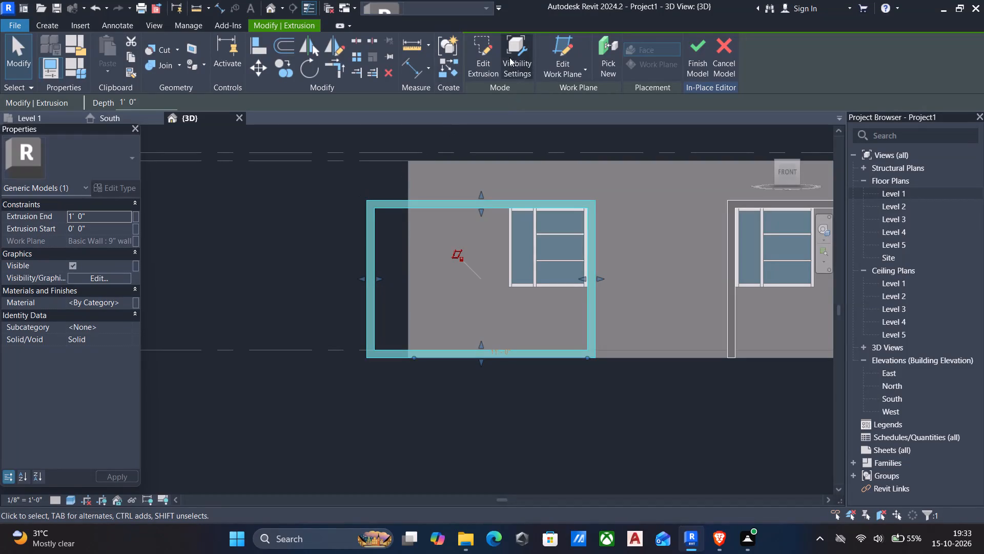
Start a new in-place extrusion with the front wall's face as its work plane, viewed from the front.
{"action": "left_click", "coordinate": [44, 20]}
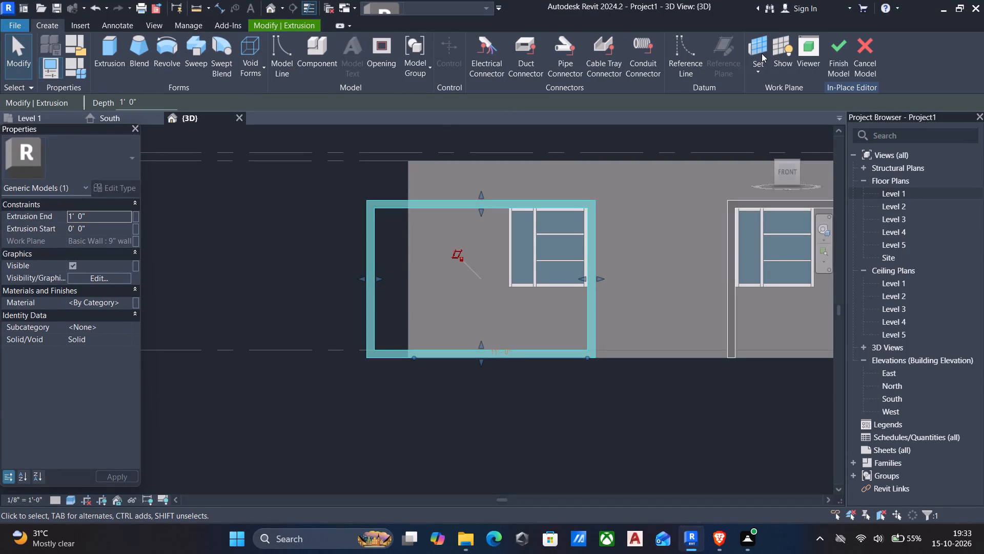
{"action": "left_click", "coordinate": [106, 42]}
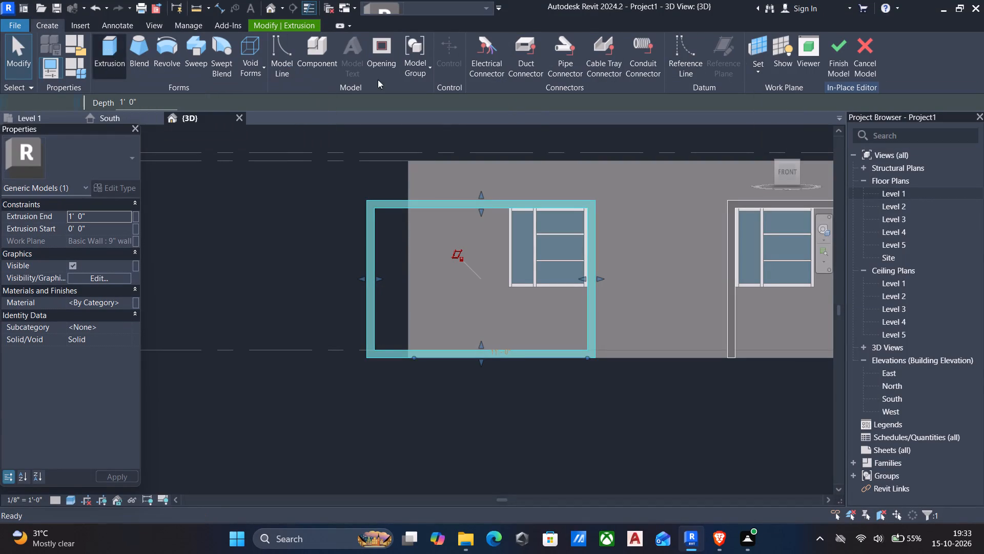
{"action": "left_click", "coordinate": [592, 75]}
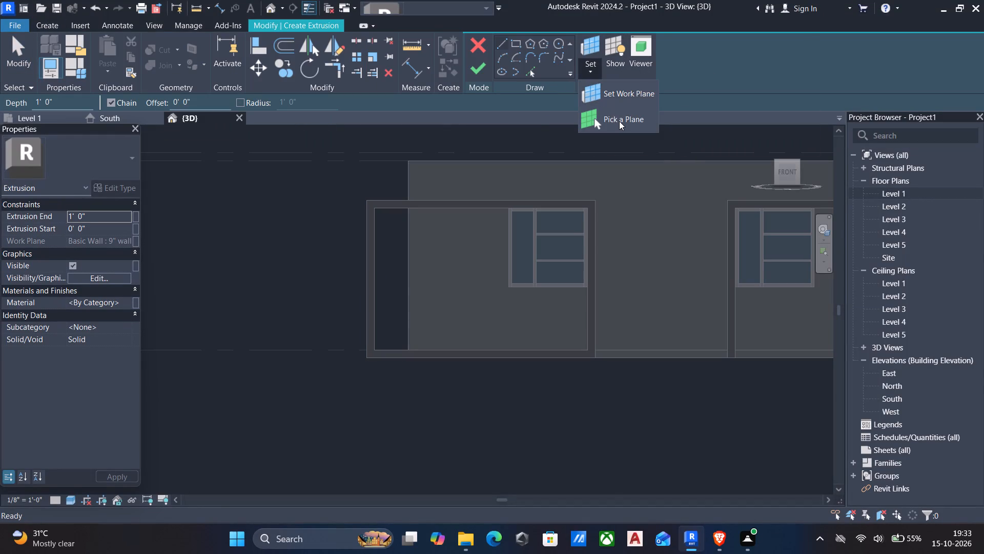
{"action": "left_click", "coordinate": [619, 121]}
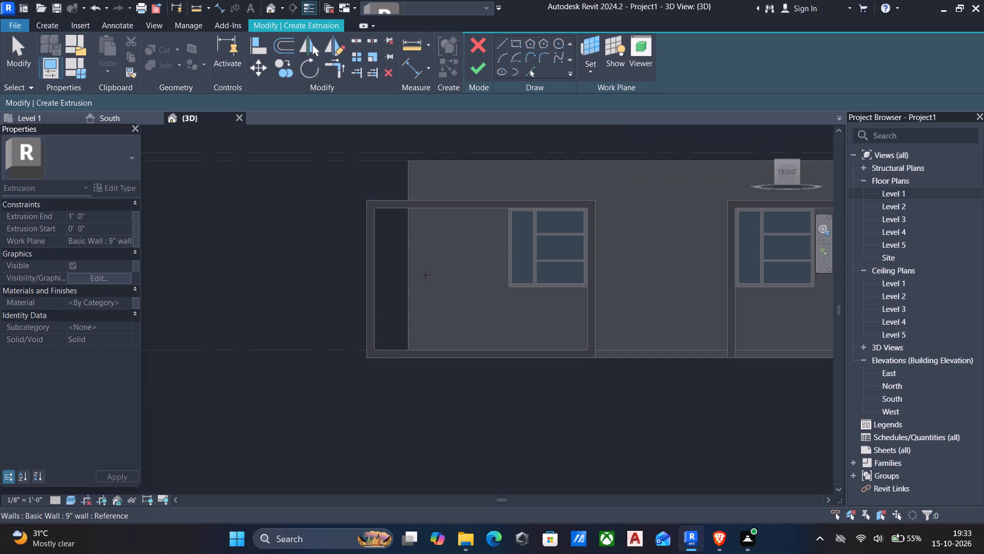
{"action": "middle_click_drag", "start_coordinate": [444, 284], "coordinate": [449, 337], "text": "shift"}
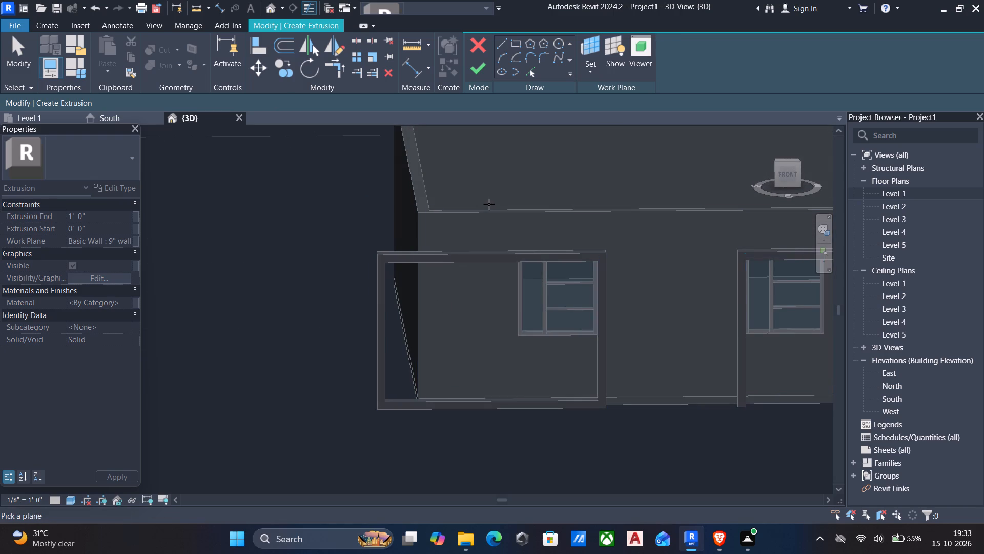
{"action": "left_click", "coordinate": [485, 217]}
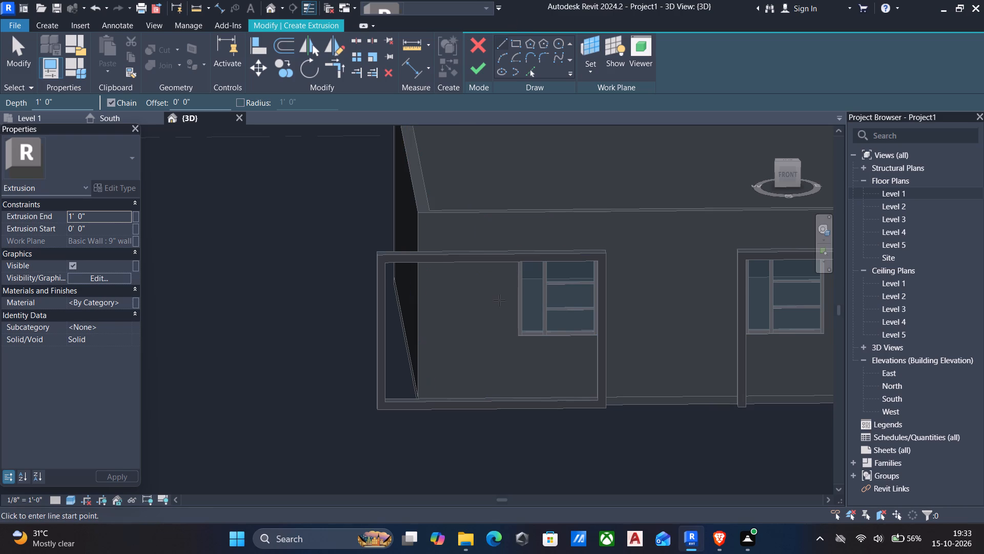
{"action": "left_click", "coordinate": [791, 174]}
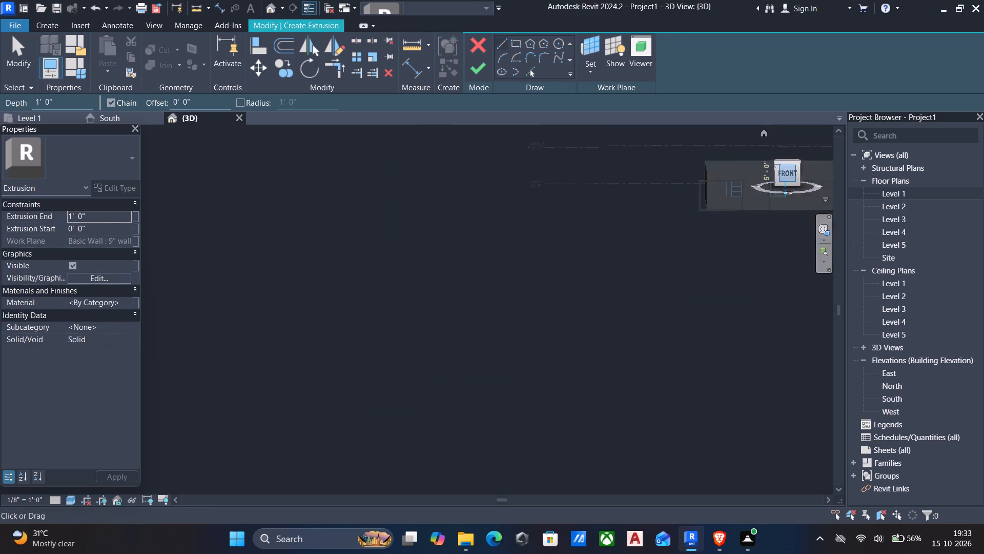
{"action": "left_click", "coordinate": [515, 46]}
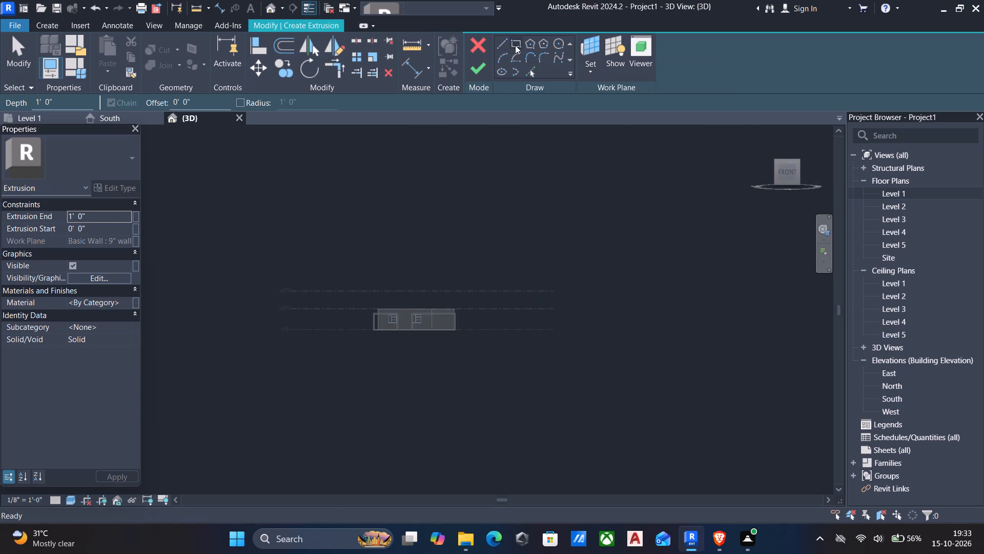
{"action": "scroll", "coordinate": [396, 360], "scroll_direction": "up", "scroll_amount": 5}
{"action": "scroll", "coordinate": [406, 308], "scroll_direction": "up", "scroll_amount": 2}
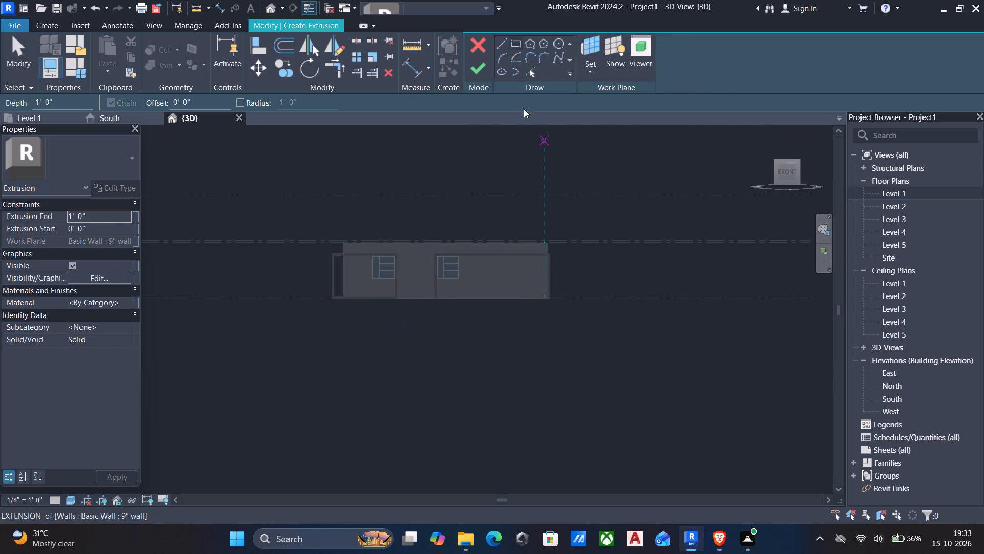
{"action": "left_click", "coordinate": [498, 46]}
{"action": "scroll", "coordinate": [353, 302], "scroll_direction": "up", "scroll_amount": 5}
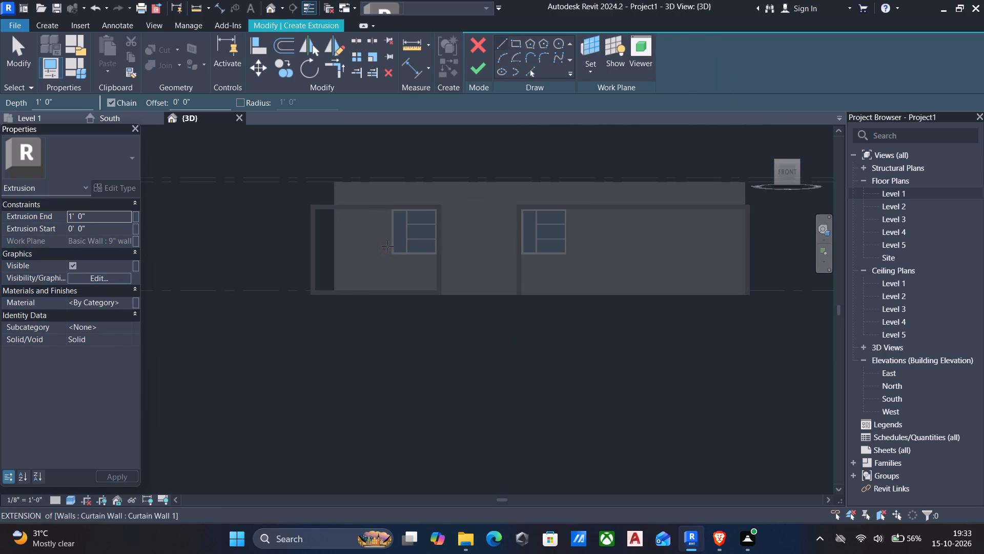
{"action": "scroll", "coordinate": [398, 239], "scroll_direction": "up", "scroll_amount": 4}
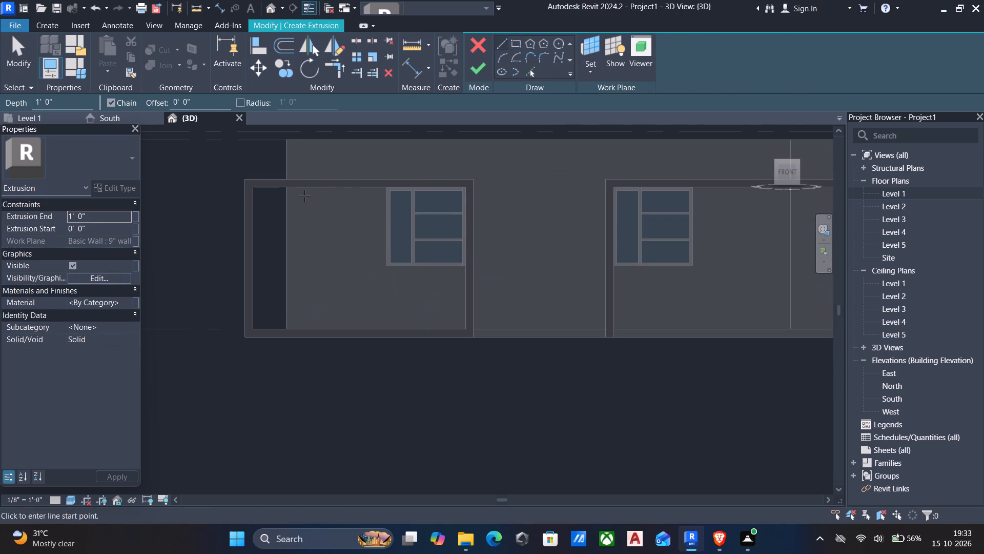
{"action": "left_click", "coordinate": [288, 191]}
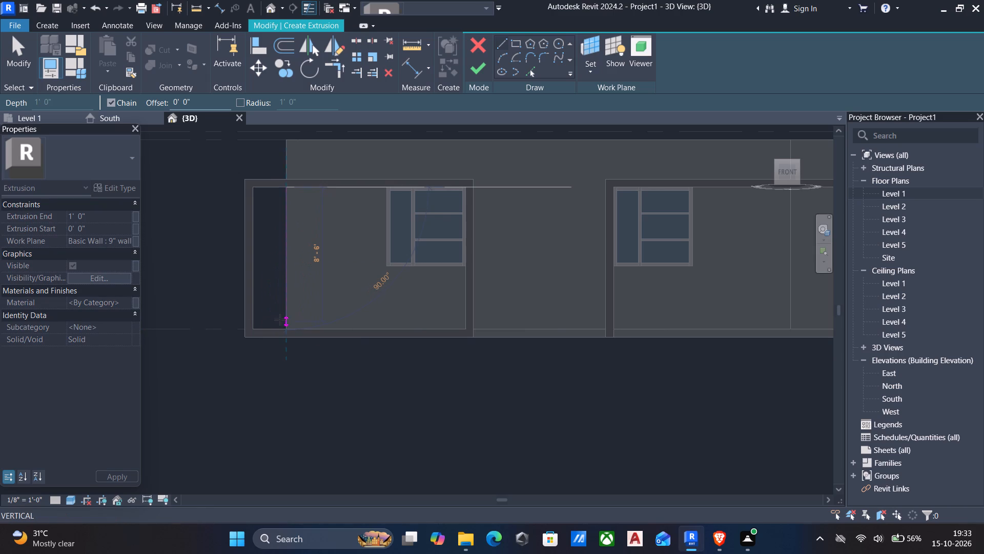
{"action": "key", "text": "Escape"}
Pick sketch lines from the west window's west and bottom edges and the surrounding frame's four inner edges.
{"action": "scroll", "coordinate": [387, 192], "scroll_direction": "up", "scroll_amount": 4}
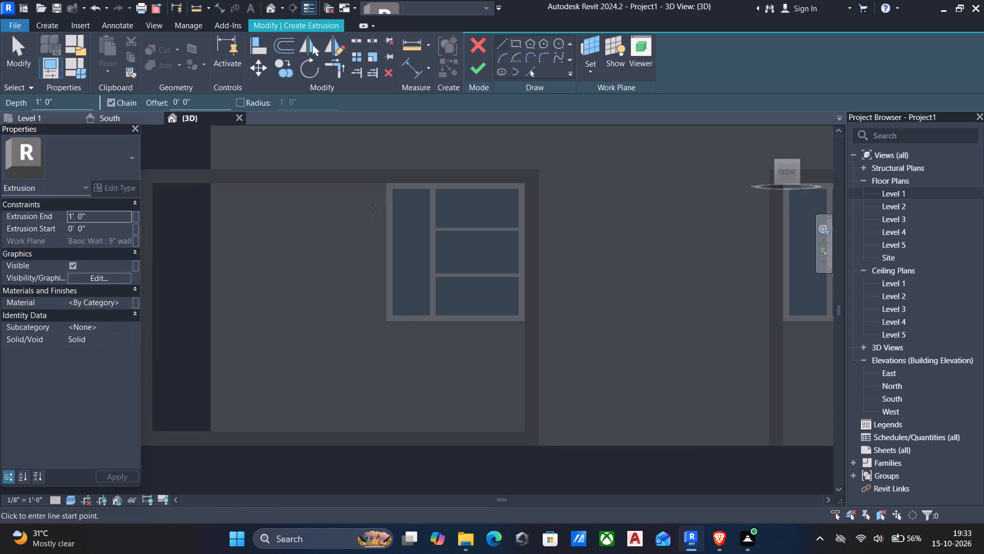
{"action": "left_click", "coordinate": [529, 69]}
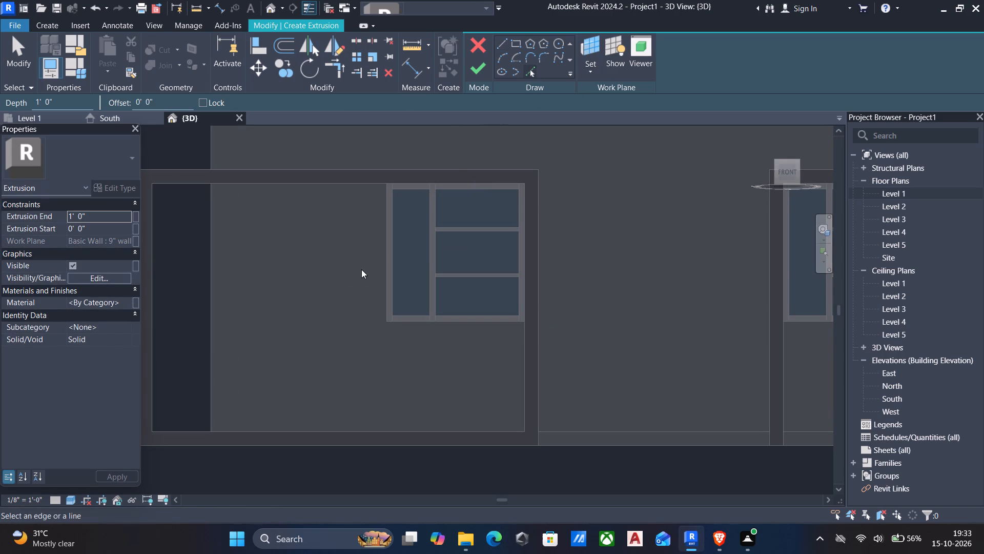
{"action": "left_click", "coordinate": [387, 245]}
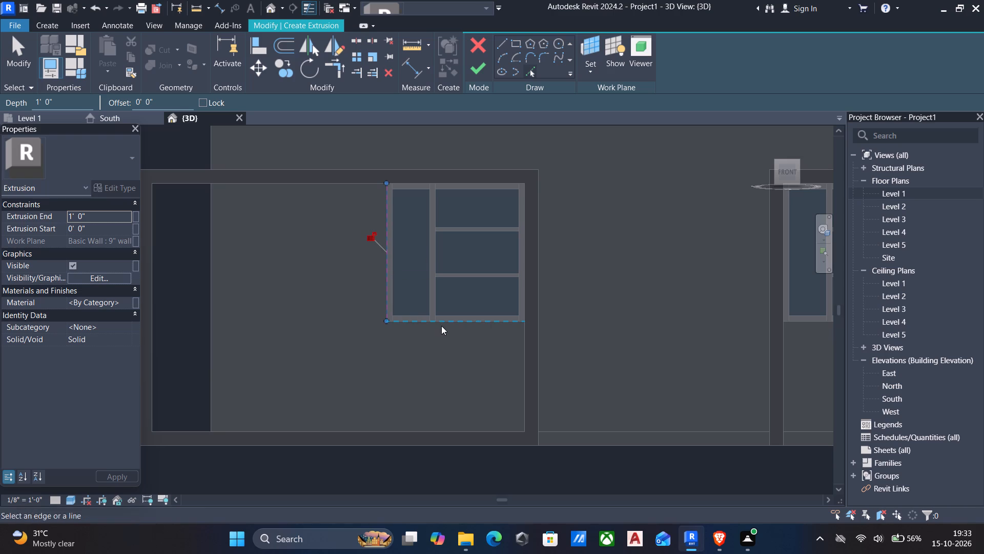
{"action": "left_click", "coordinate": [442, 323]}
{"action": "middle_click_drag", "start_coordinate": [493, 367], "coordinate": [517, 337]}
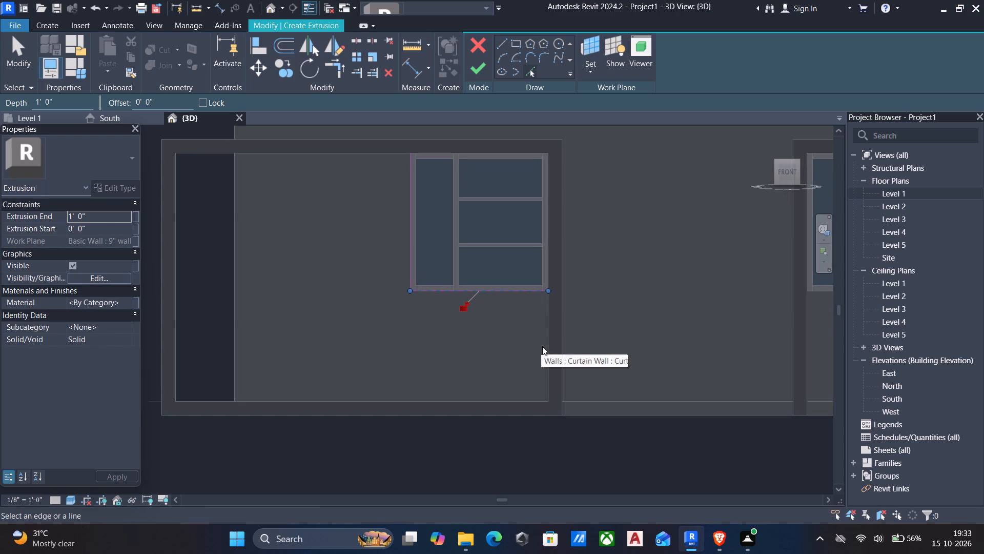
{"action": "left_click", "coordinate": [547, 351]}
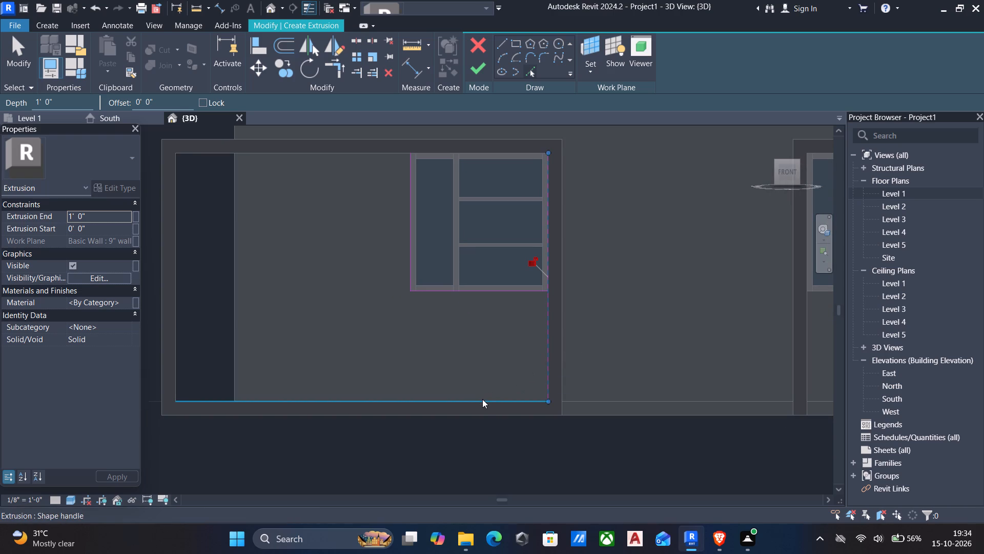
{"action": "left_click", "coordinate": [482, 400]}
{"action": "left_click", "coordinate": [174, 311]}
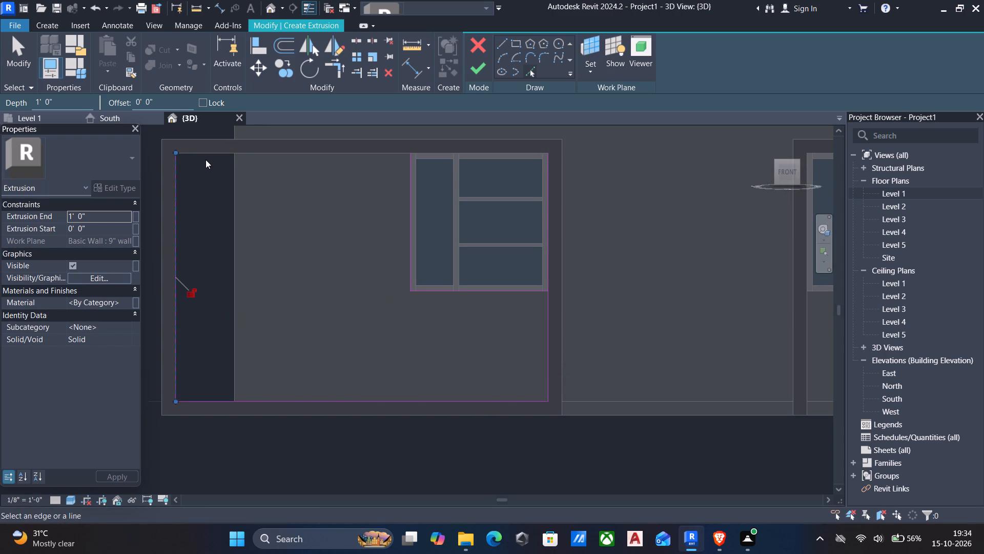
{"action": "left_click", "coordinate": [207, 155]}
{"action": "key", "text": "Escape"}
Trim the picked lines into one L-shaped loop around the west window and finish the extrusion.
{"action": "type", "text": "tr"}
{"action": "left_click", "coordinate": [389, 154]}
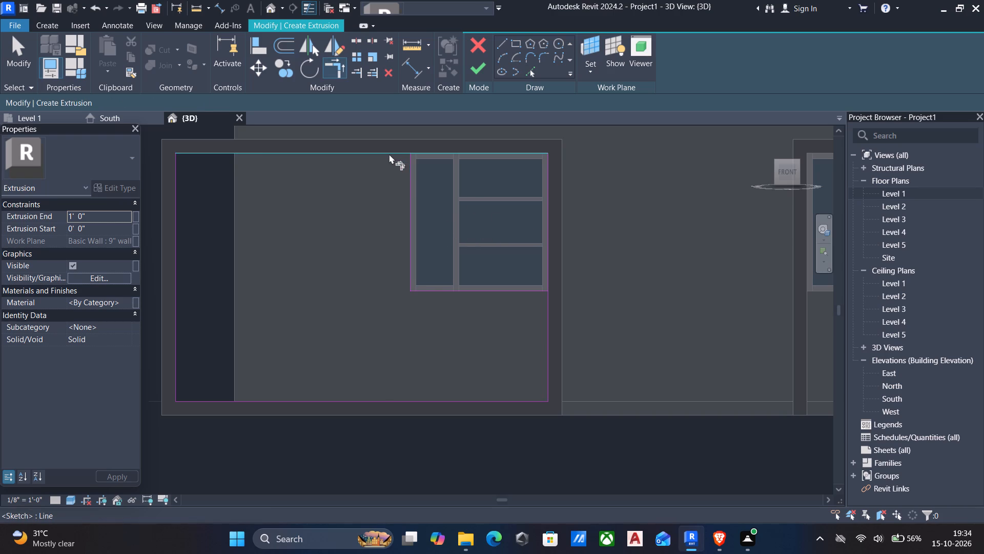
{"action": "left_click", "coordinate": [411, 187]}
{"action": "left_click", "coordinate": [505, 294]}
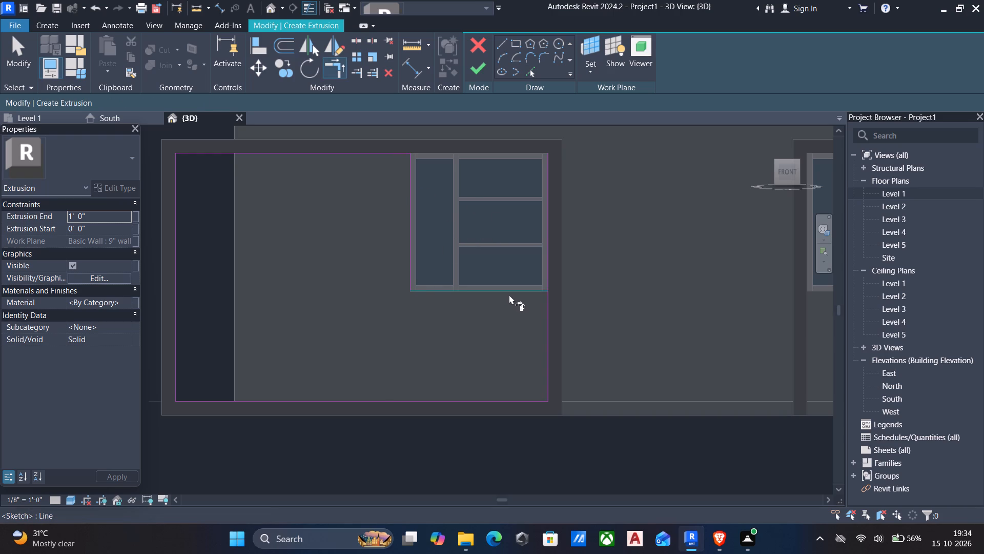
{"action": "left_click", "coordinate": [546, 307]}
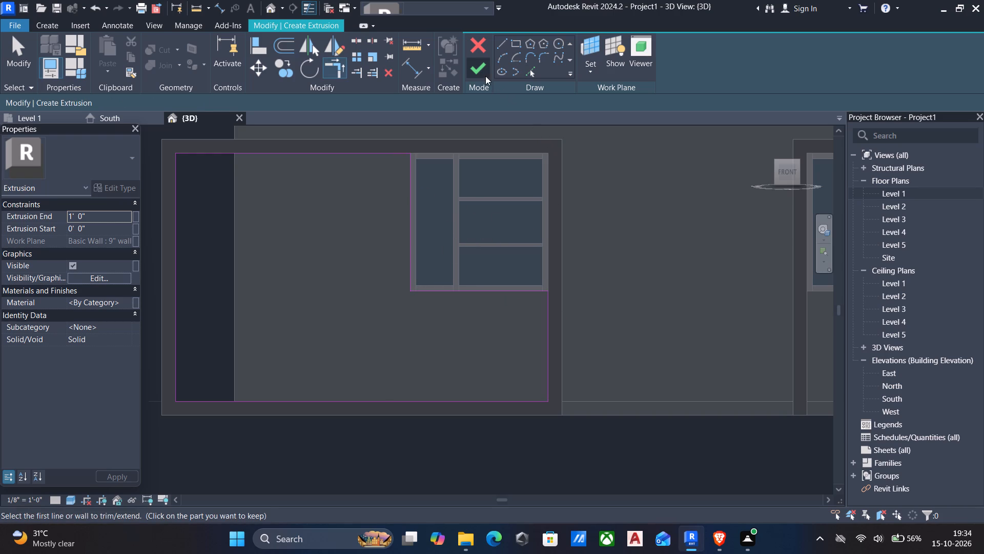
{"action": "left_click", "coordinate": [476, 67]}
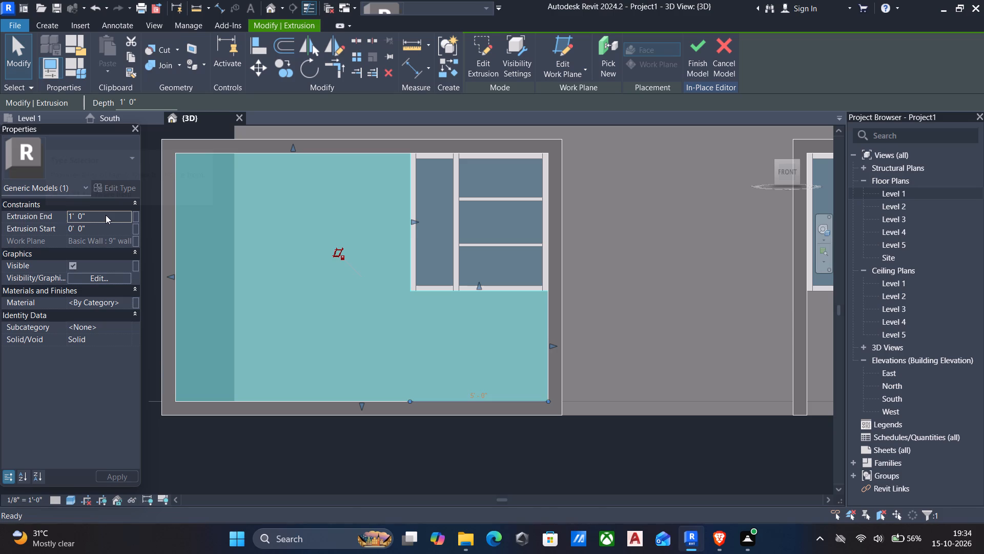
Set the L-shaped panel's extrusion end to 2".
{"action": "left_click", "coordinate": [106, 215]}
{"action": "type", "text": "2\""}
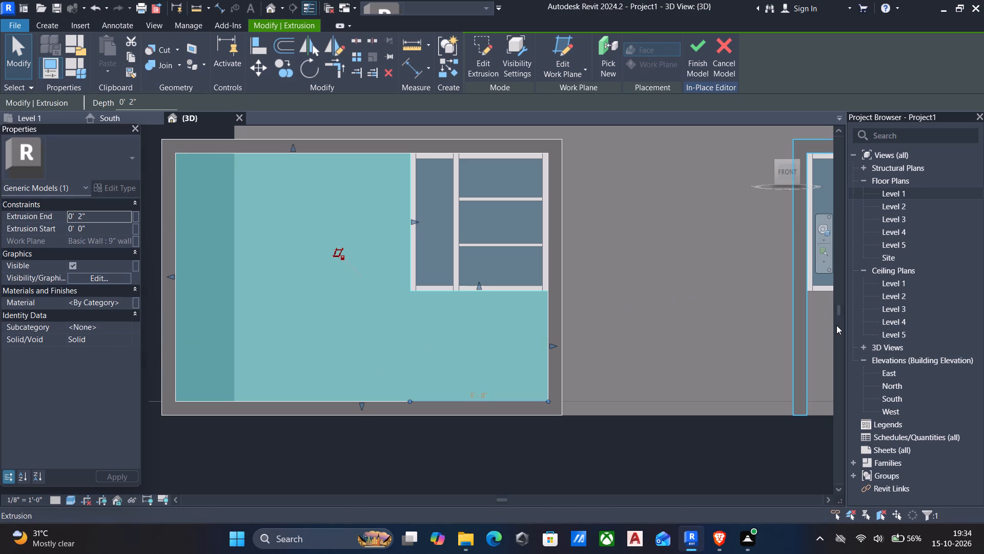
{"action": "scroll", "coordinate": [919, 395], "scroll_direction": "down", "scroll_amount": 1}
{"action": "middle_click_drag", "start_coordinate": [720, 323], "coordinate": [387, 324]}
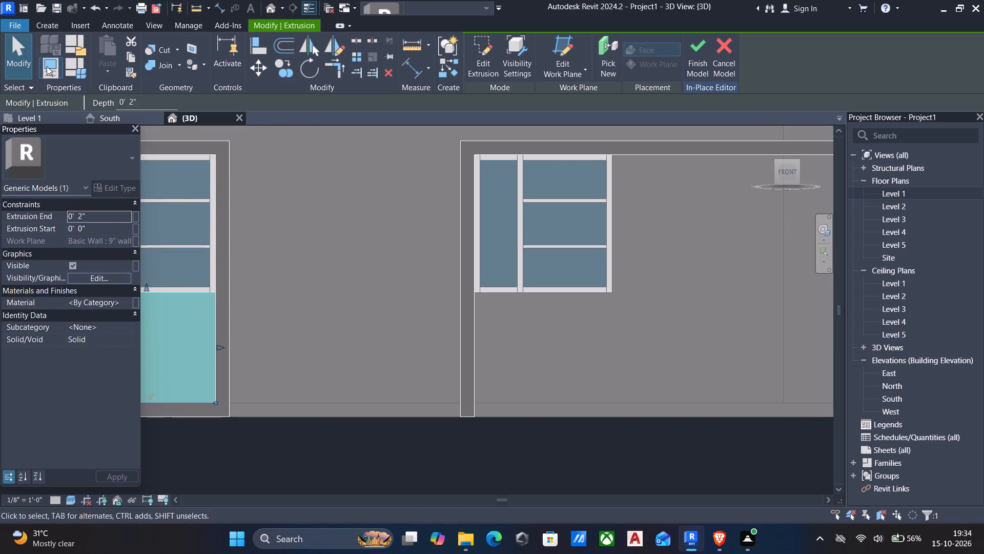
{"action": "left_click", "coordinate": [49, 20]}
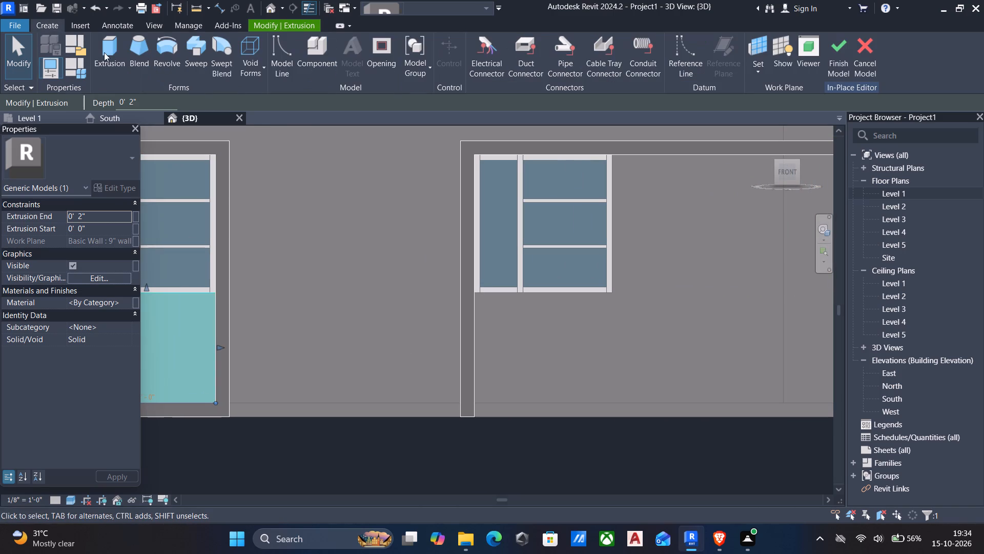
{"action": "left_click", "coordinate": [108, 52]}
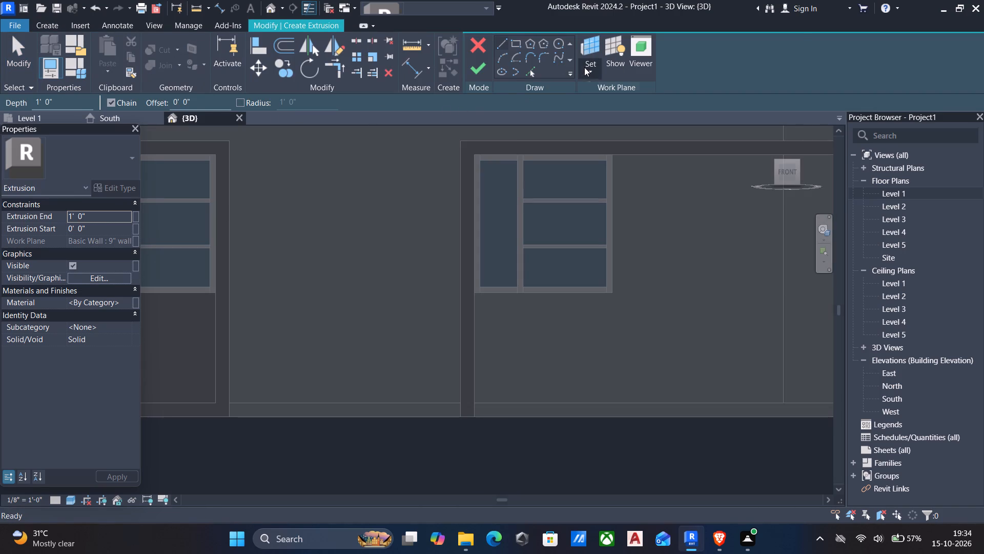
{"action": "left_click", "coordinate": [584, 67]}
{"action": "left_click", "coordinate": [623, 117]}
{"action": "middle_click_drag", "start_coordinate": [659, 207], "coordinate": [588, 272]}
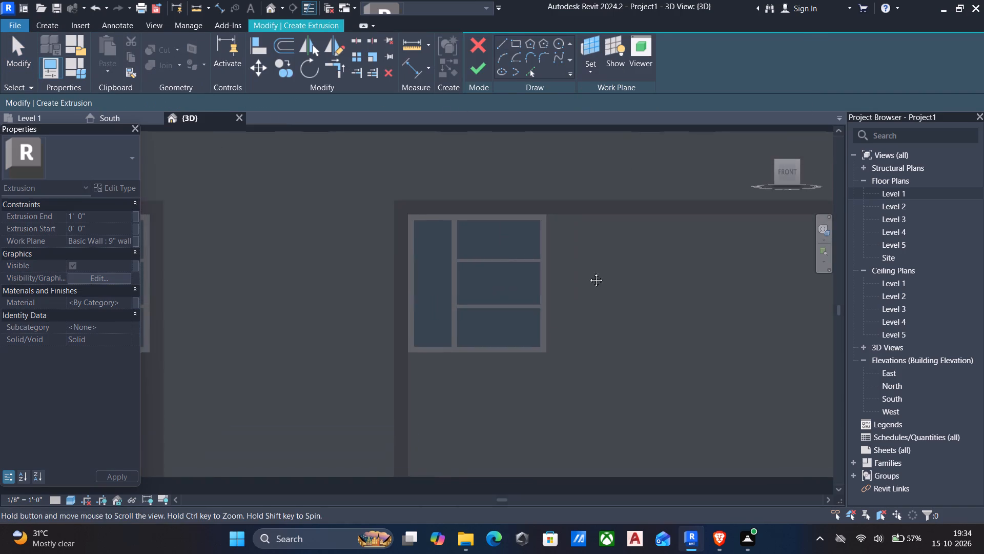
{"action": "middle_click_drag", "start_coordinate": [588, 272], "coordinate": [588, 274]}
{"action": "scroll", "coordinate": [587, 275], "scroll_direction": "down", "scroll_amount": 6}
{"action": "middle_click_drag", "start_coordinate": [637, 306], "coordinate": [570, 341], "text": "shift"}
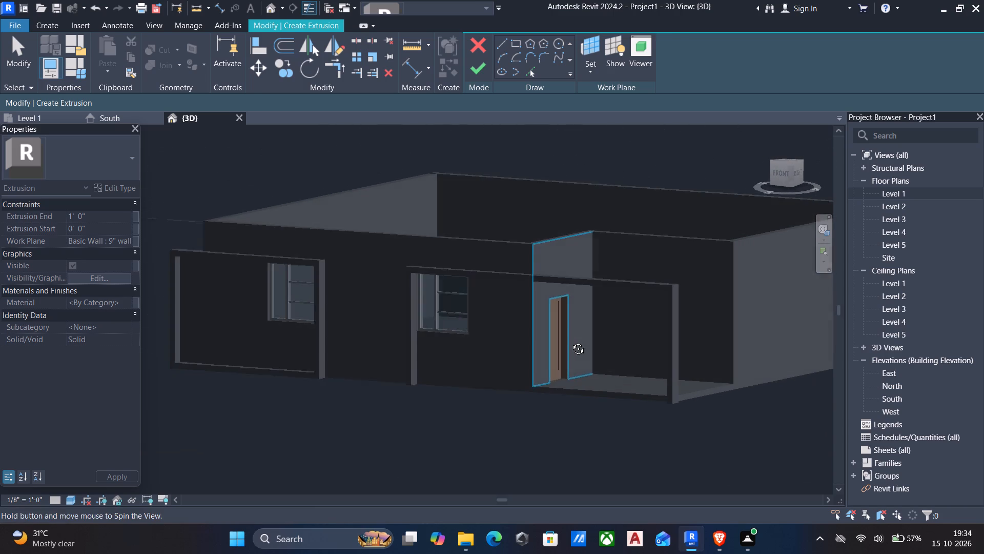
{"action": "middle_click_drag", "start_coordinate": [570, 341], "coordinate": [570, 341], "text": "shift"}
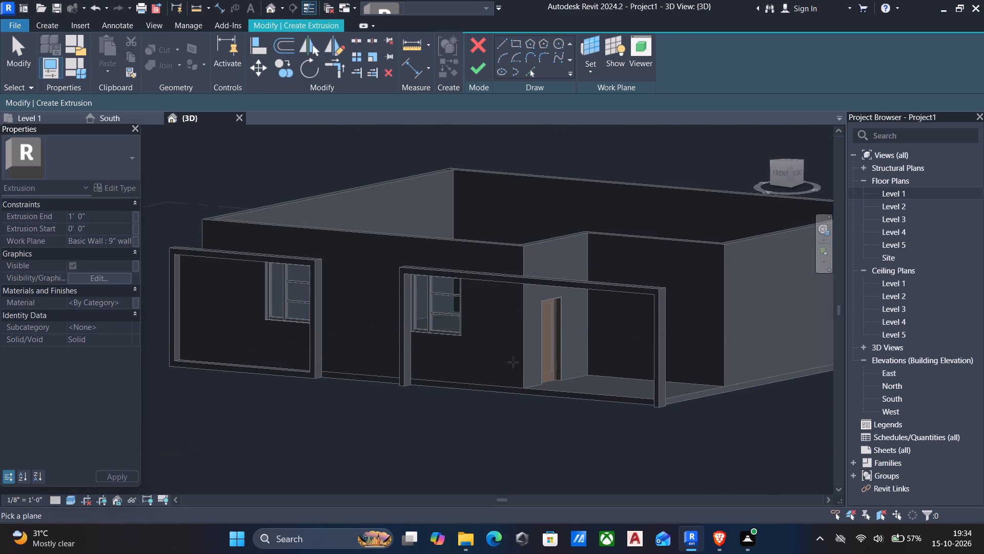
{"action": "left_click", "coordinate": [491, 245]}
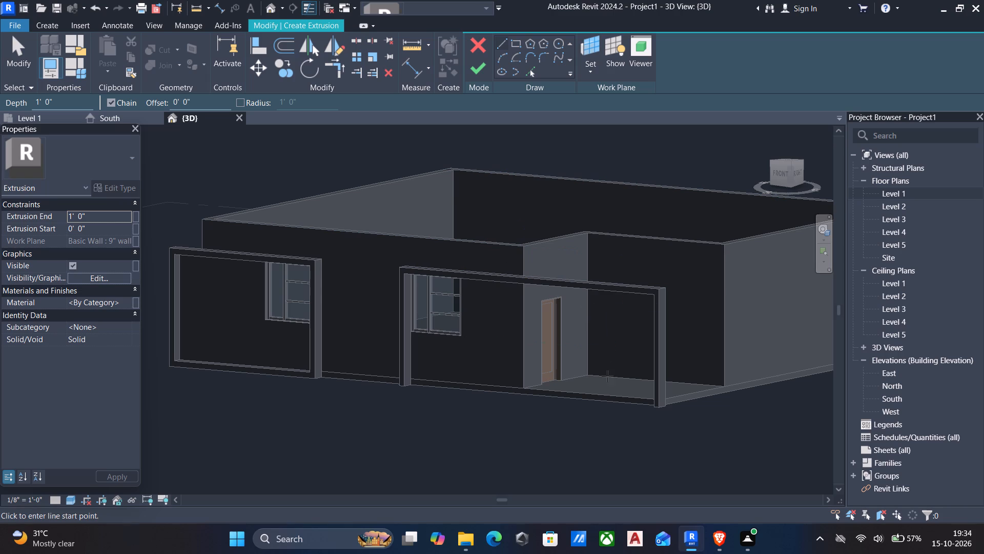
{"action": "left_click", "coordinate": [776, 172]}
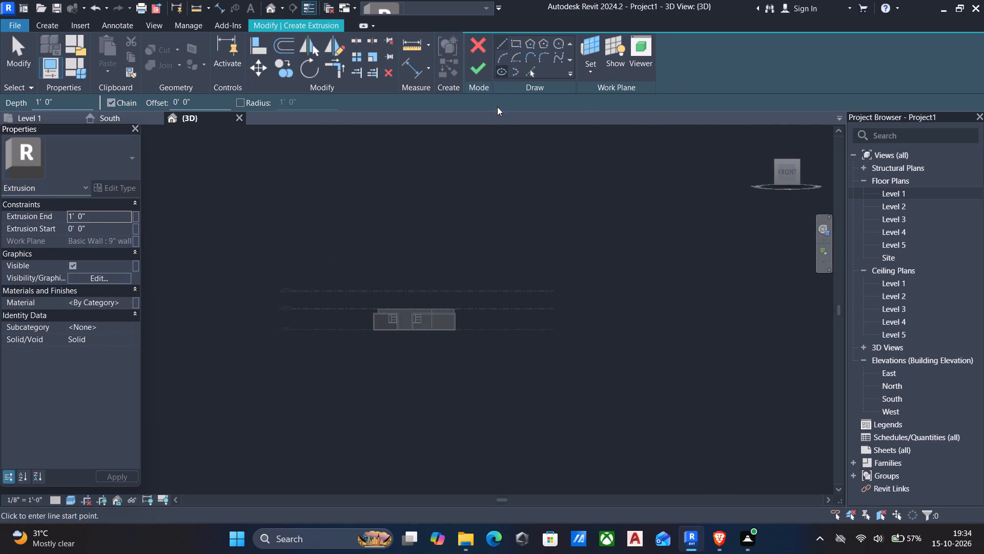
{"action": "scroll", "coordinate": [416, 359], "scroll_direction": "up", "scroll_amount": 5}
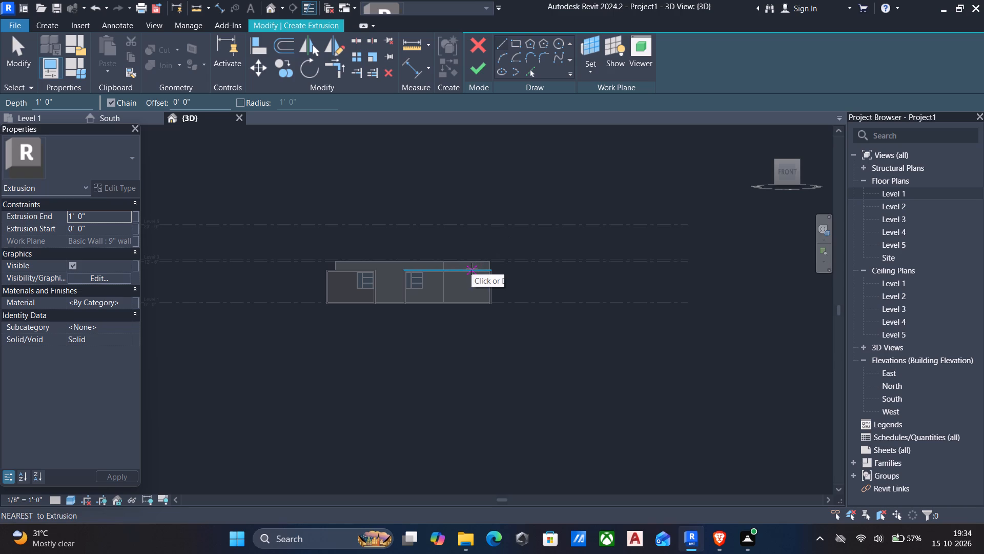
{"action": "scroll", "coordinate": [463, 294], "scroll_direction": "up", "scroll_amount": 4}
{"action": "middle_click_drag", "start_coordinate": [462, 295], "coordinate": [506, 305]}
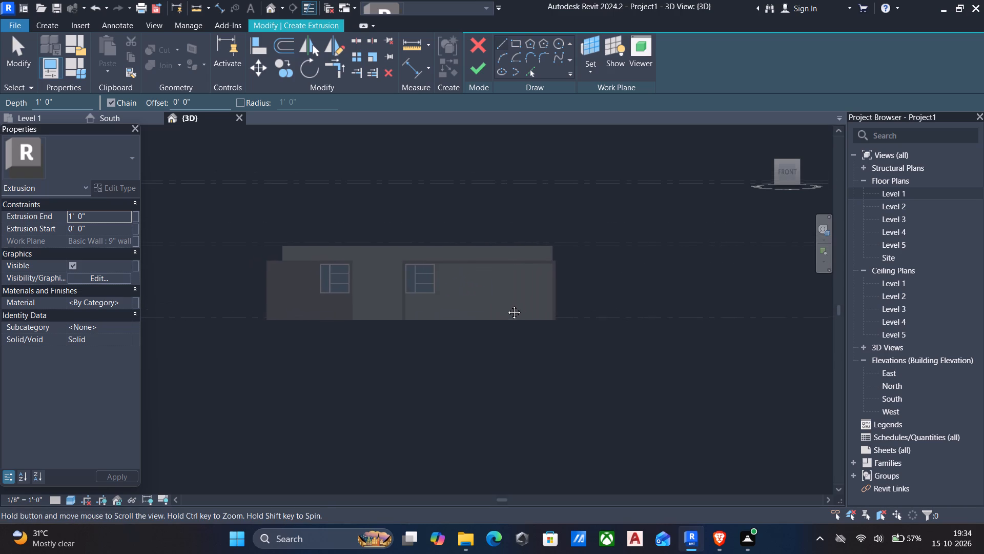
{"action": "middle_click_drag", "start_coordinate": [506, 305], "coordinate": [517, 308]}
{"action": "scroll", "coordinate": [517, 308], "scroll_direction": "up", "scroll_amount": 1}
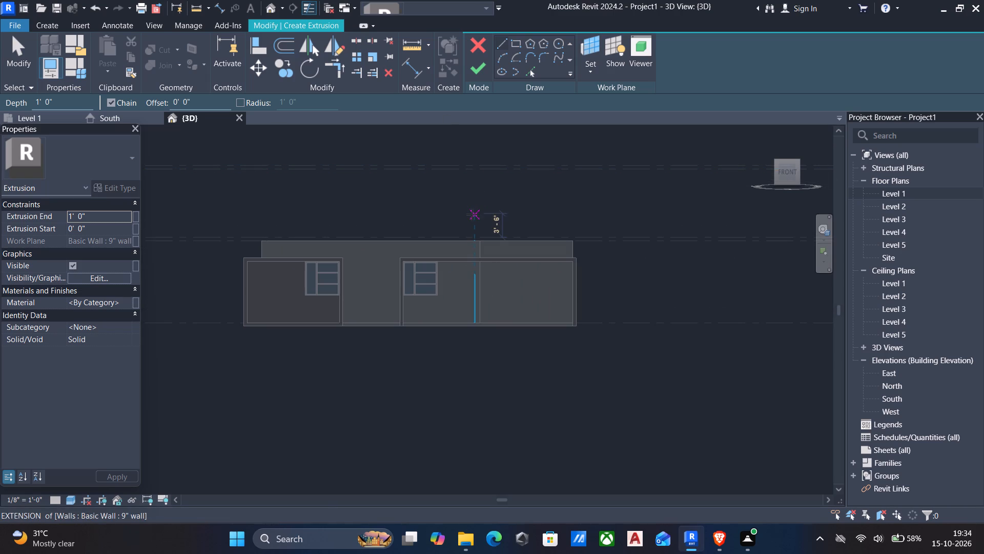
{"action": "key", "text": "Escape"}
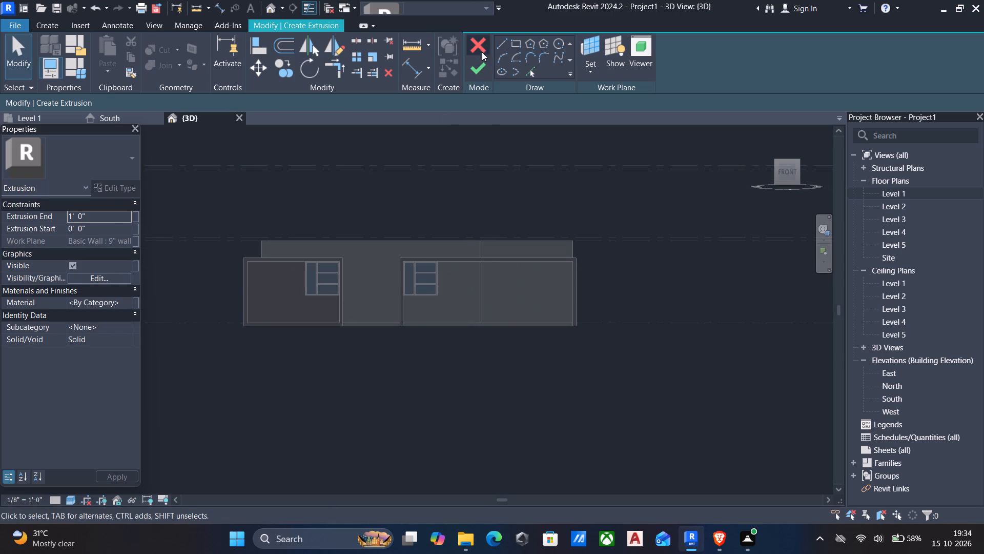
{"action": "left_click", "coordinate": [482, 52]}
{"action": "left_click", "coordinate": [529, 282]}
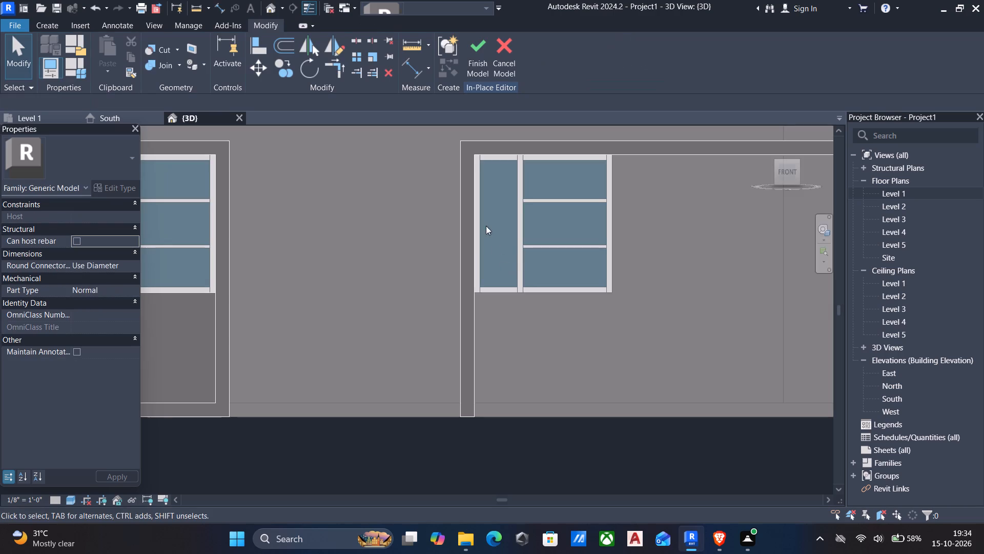
Edit the east facade frame's extrusion sketch, nudging its two top lines upward so the top bar sits higher above the window, and finish the edit.
{"action": "scroll", "coordinate": [454, 181], "scroll_direction": "down", "scroll_amount": 5}
{"action": "middle_click_drag", "start_coordinate": [454, 191], "coordinate": [432, 279]}
{"action": "left_click", "coordinate": [542, 247]}
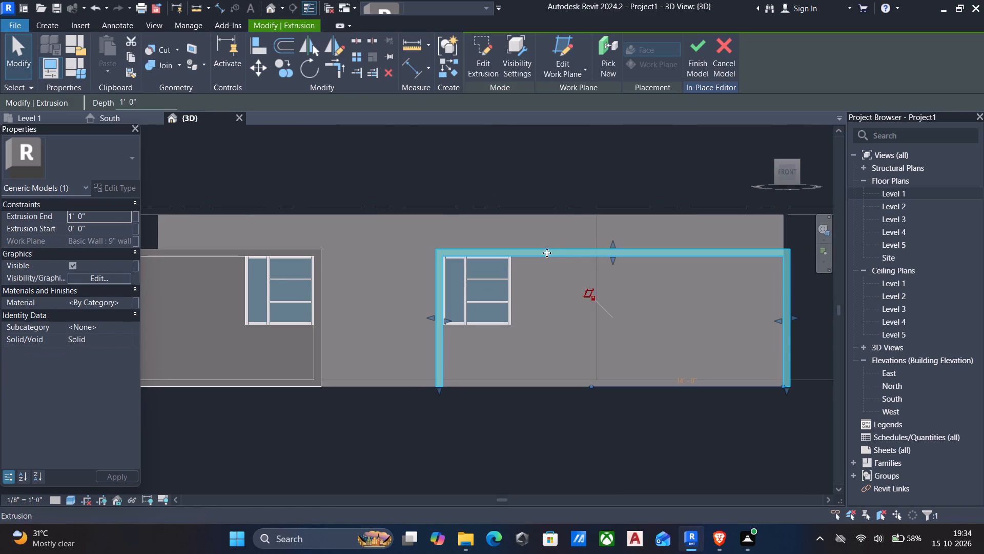
{"action": "left_click", "coordinate": [477, 47]}
{"action": "left_click_drag", "start_coordinate": [624, 307], "coordinate": [545, 225]}
{"action": "key", "text": "Up"}
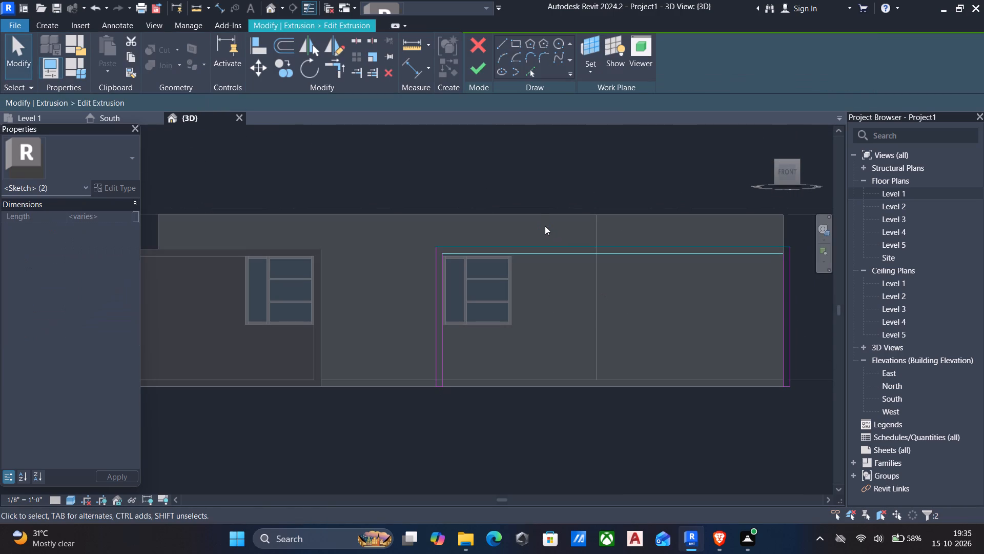
{"action": "key", "text": "Up"}
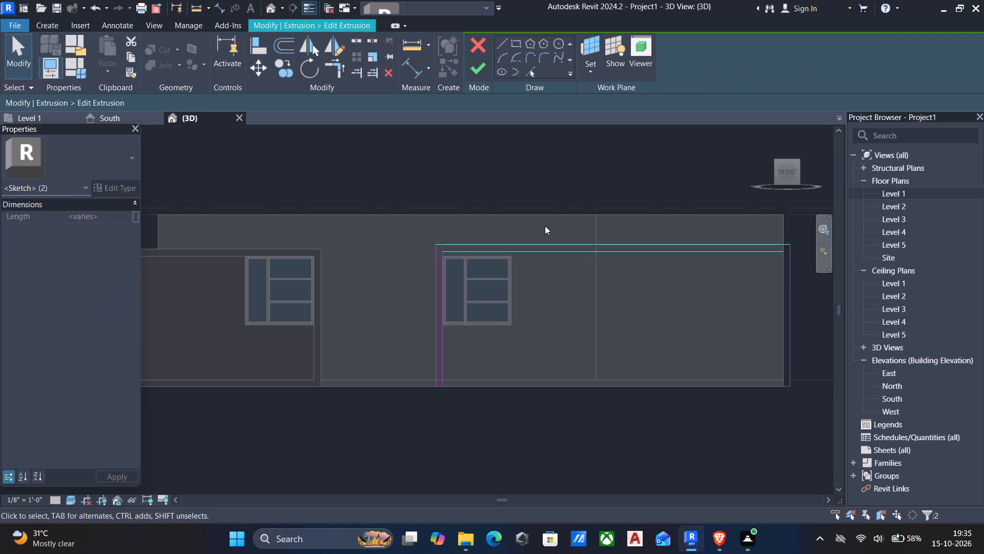
{"action": "key", "text": "Up"}
{"action": "key", "text": "Up"}
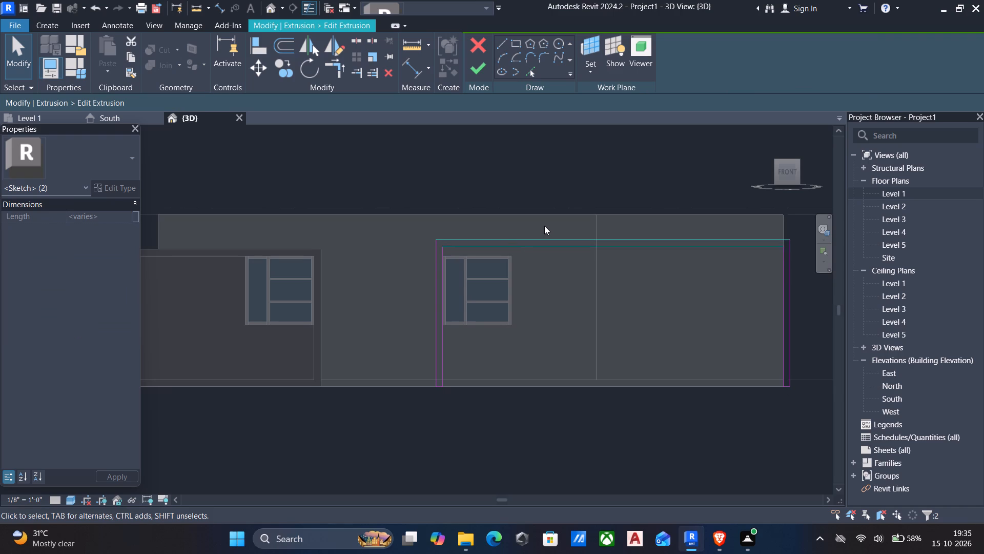
{"action": "key", "text": "Up"}
{"action": "key", "text": "Up"}
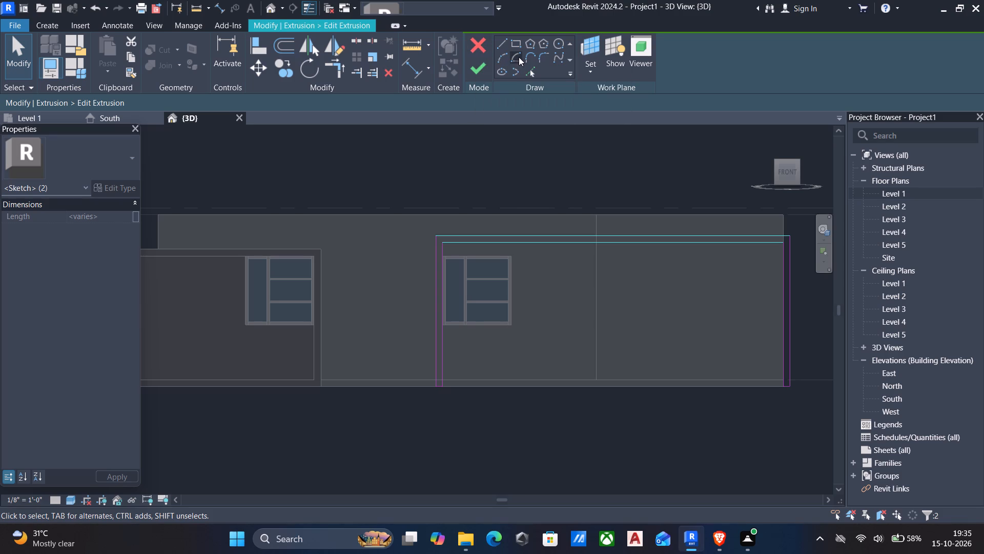
{"action": "left_click", "coordinate": [479, 68]}
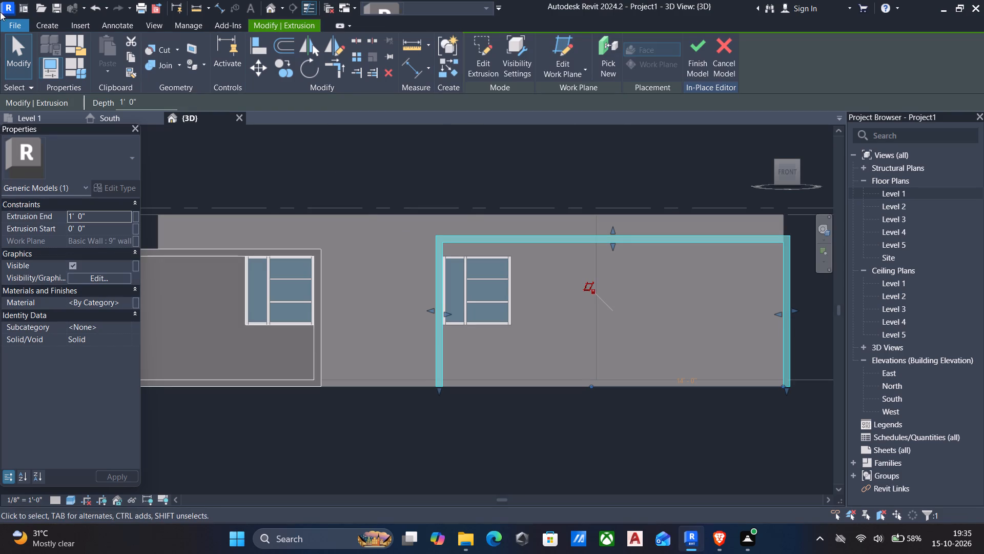
Start a new in-place extrusion with the front wall's face as its work plane, viewed from the front.
{"action": "left_click", "coordinate": [48, 26]}
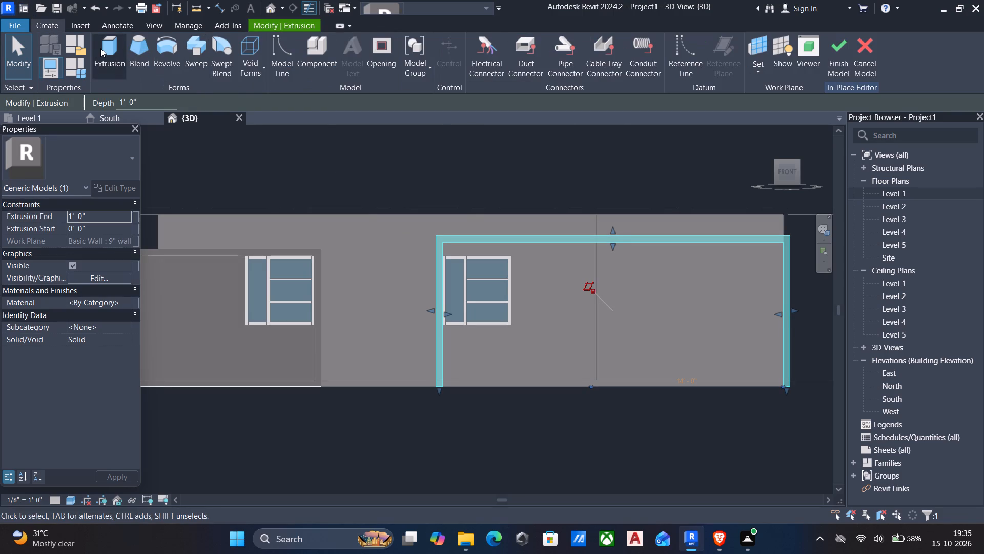
{"action": "left_click", "coordinate": [100, 48]}
{"action": "left_click", "coordinate": [585, 74]}
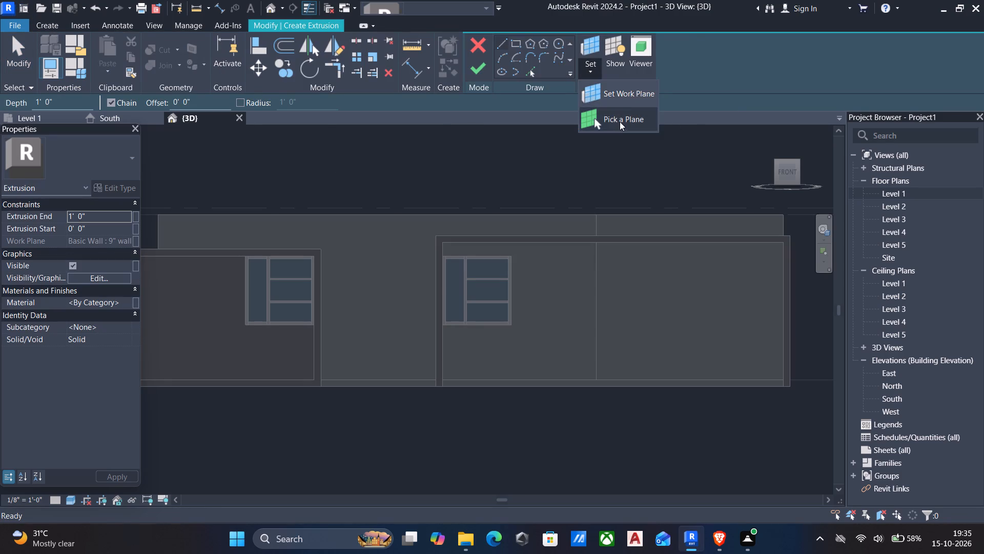
{"action": "left_click", "coordinate": [619, 121]}
{"action": "scroll", "coordinate": [610, 261], "scroll_direction": "down", "scroll_amount": 2}
{"action": "middle_click_drag", "start_coordinate": [591, 326], "coordinate": [554, 410], "text": "shift"}
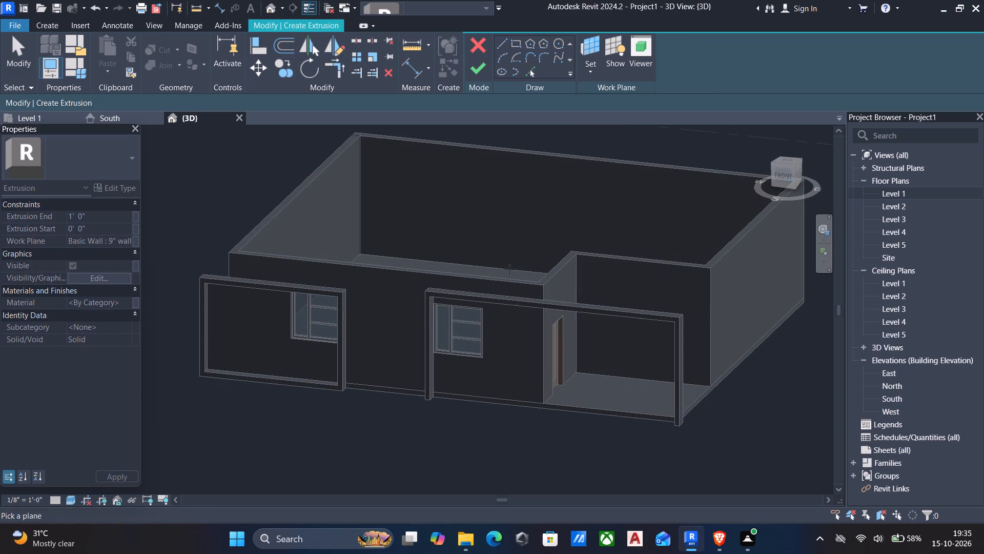
{"action": "left_click", "coordinate": [502, 284]}
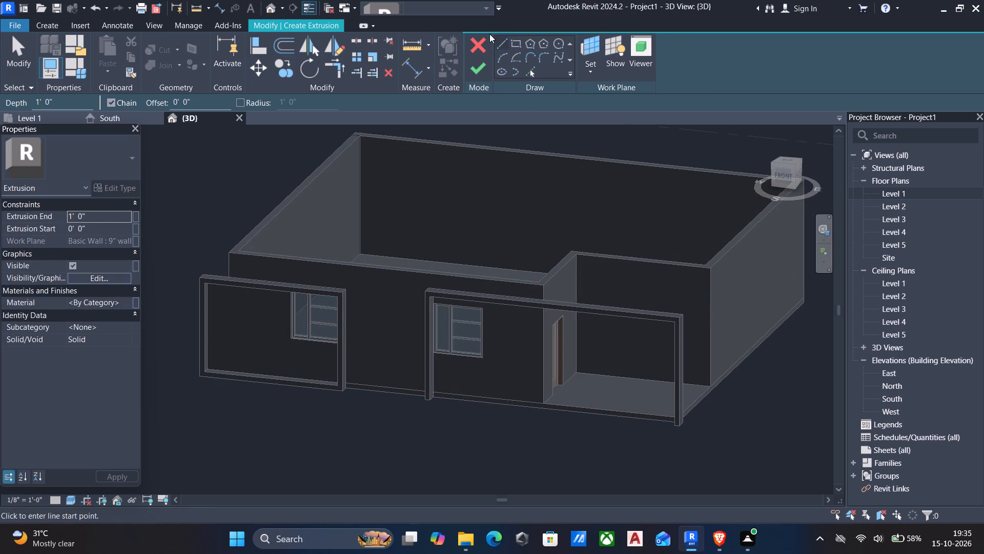
{"action": "left_click", "coordinate": [780, 178]}
Pick sketch lines from the east frame's inner top and west edges, the wall corner, the window's east, top and bottom edges, and the floor's top edge.
{"action": "left_click", "coordinate": [529, 71]}
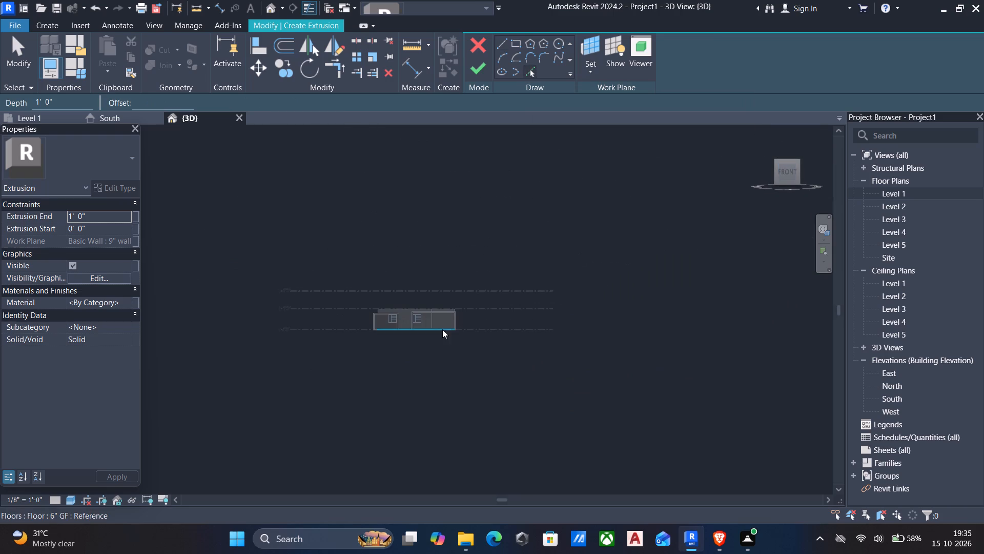
{"action": "scroll", "coordinate": [416, 325], "scroll_direction": "up", "scroll_amount": 15}
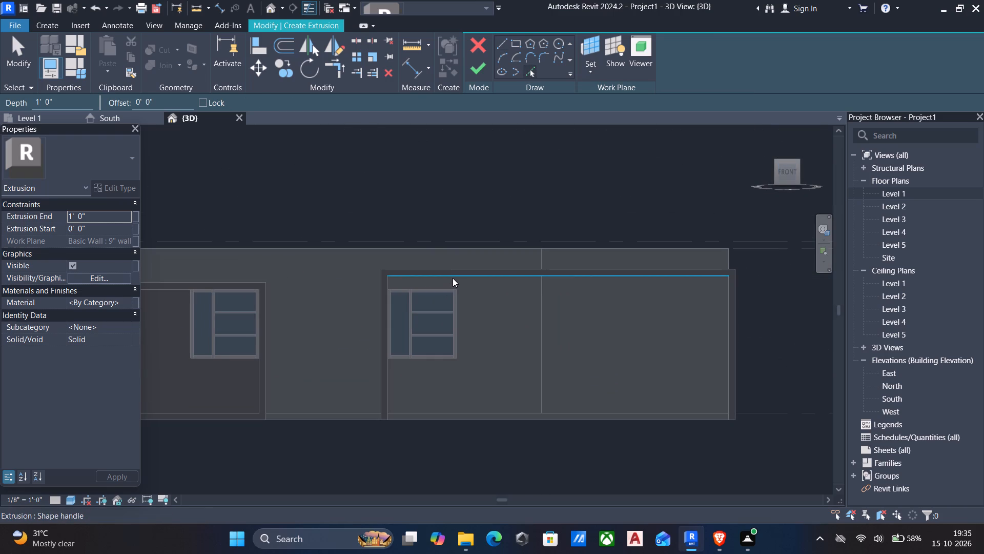
{"action": "left_click", "coordinate": [453, 278]}
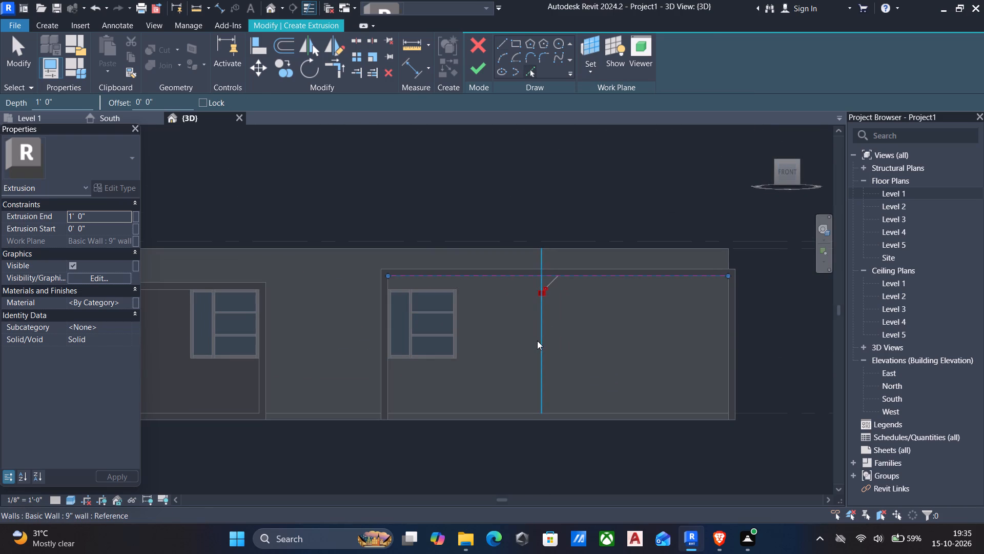
{"action": "left_click", "coordinate": [538, 340]}
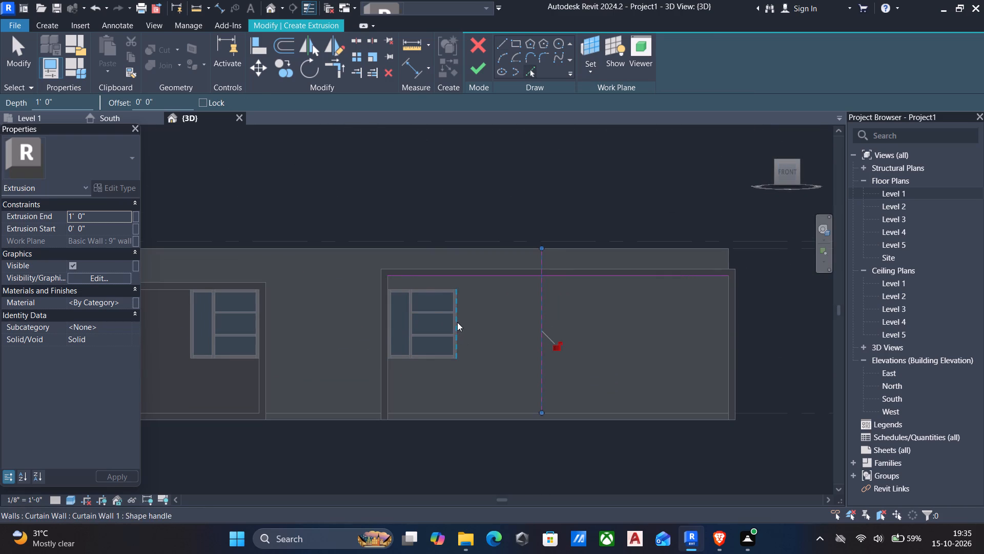
{"action": "left_click", "coordinate": [457, 322]}
{"action": "left_click", "coordinate": [425, 287]}
{"action": "left_click", "coordinate": [430, 360]}
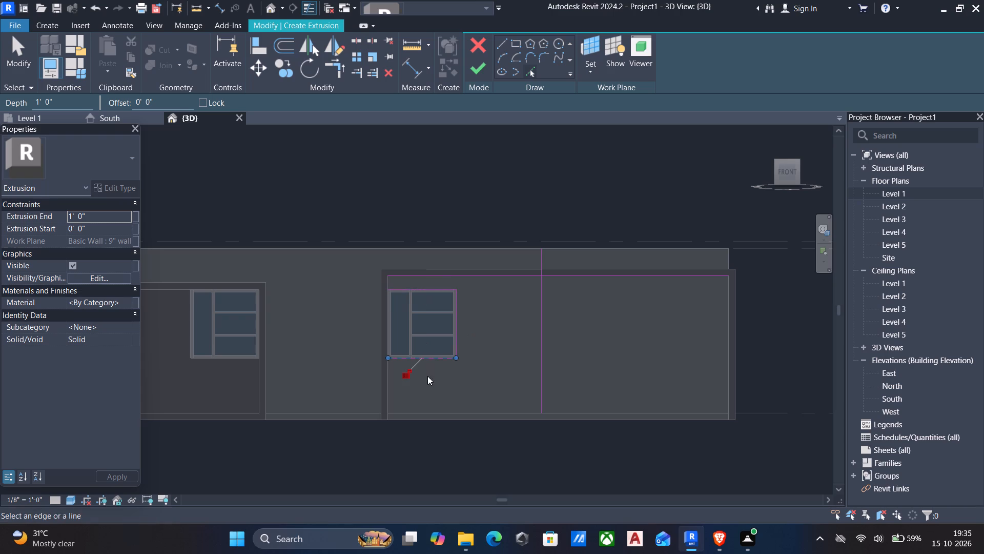
{"action": "left_click", "coordinate": [390, 400]}
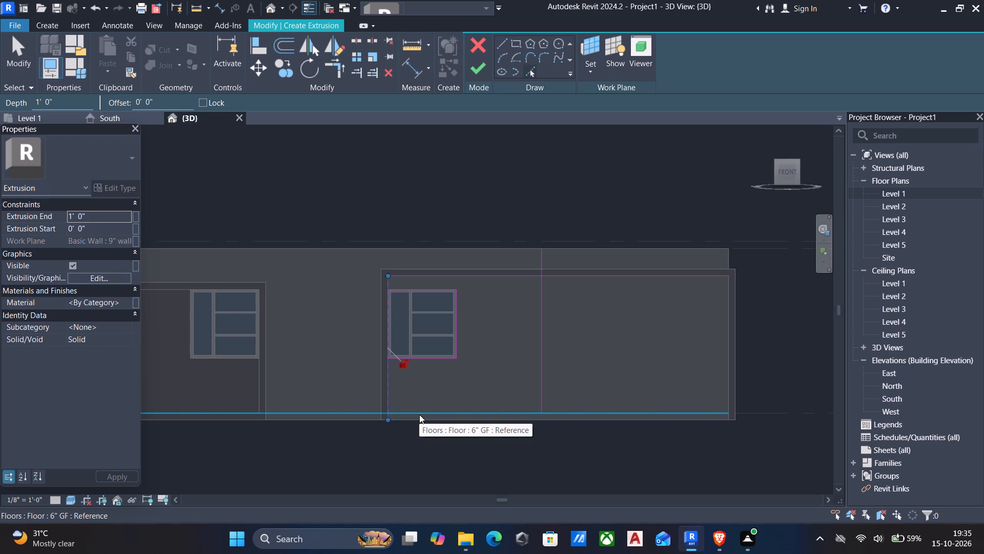
{"action": "left_click", "coordinate": [419, 414]}
{"action": "key", "text": "Escape"}
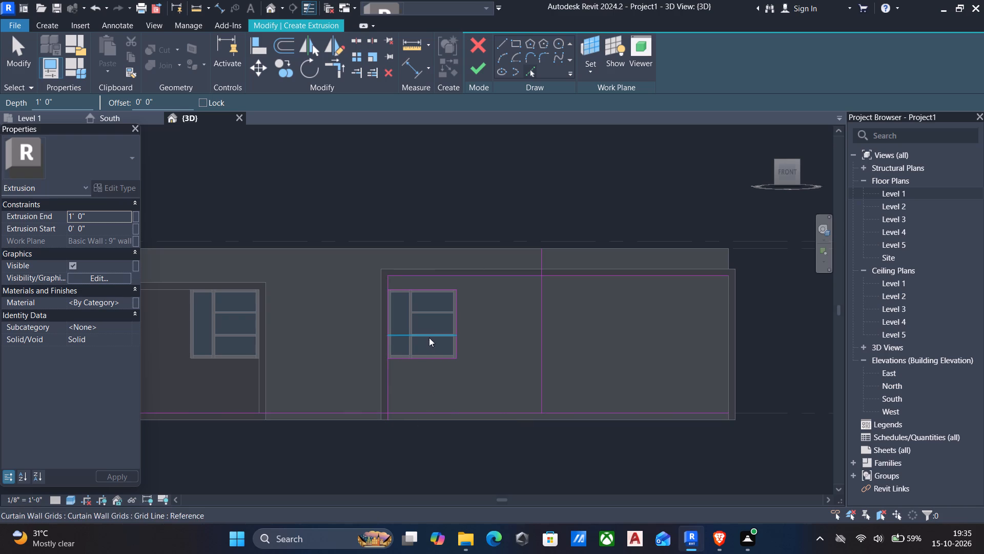
{"action": "key", "text": "Escape"}
Trim the panel sketch's top, wall-corner, floor-edge and west lines into closed outer corners.
{"action": "type", "text": "tr"}
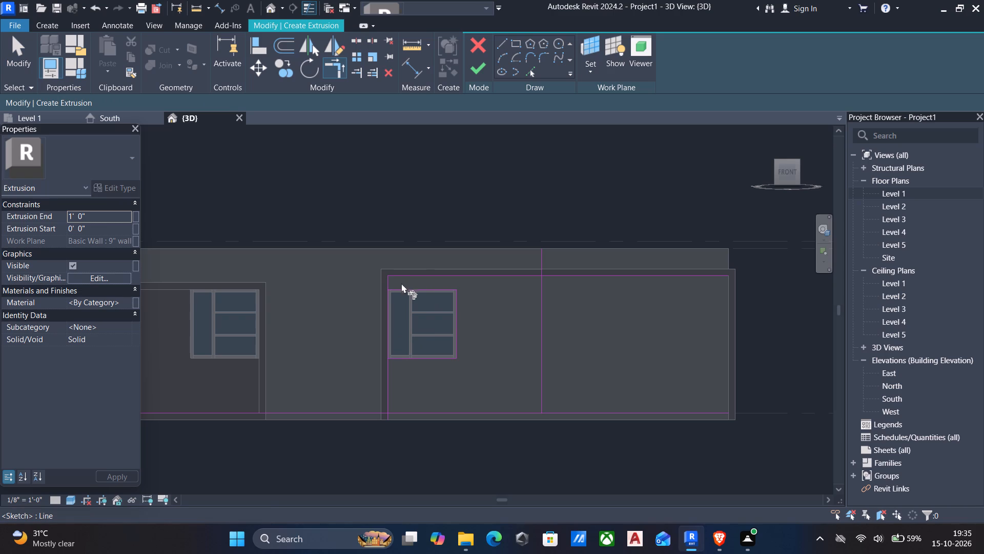
{"action": "scroll", "coordinate": [396, 289], "scroll_direction": "up", "scroll_amount": 4}
{"action": "left_click", "coordinate": [396, 289]}
{"action": "left_click", "coordinate": [379, 280]}
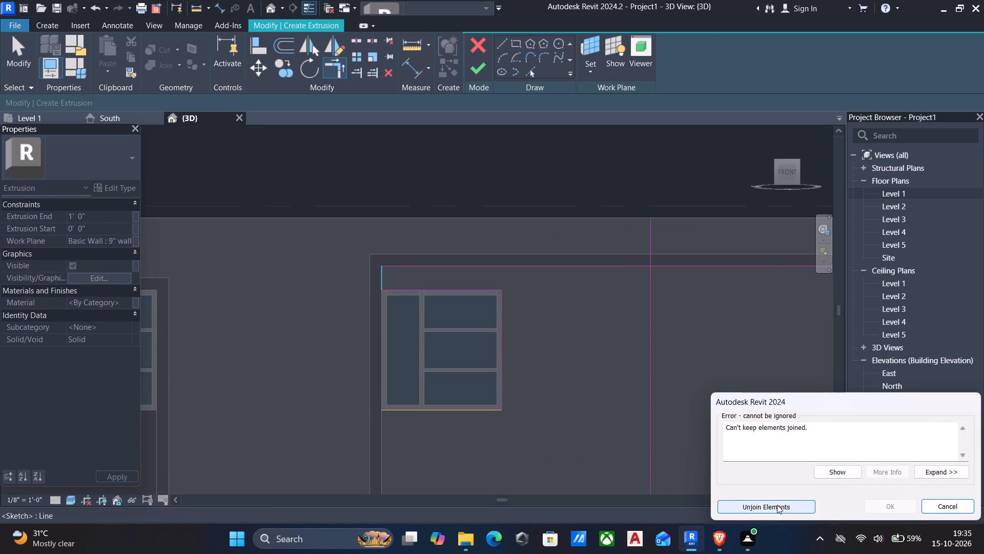
{"action": "left_click", "coordinate": [972, 502]}
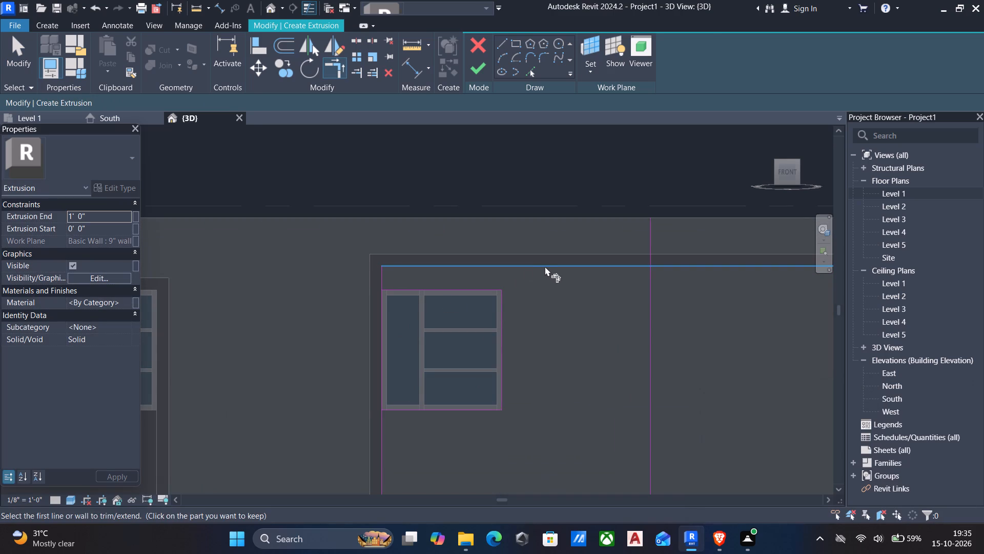
{"action": "left_click", "coordinate": [545, 266]}
{"action": "left_click", "coordinate": [650, 314]}
{"action": "scroll", "coordinate": [627, 359], "scroll_direction": "down", "scroll_amount": 3}
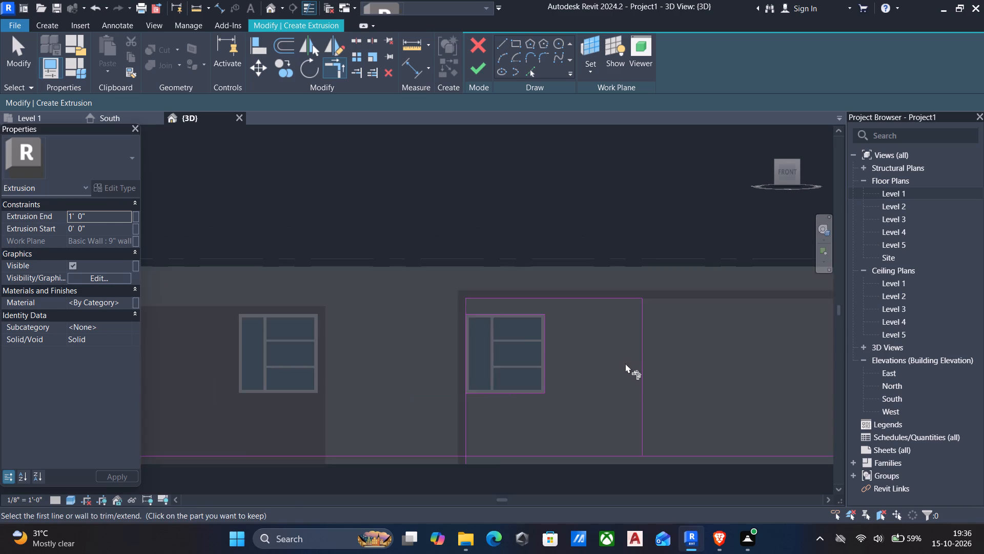
{"action": "scroll", "coordinate": [625, 363], "scroll_direction": "down", "scroll_amount": 2}
{"action": "middle_click_drag", "start_coordinate": [623, 369], "coordinate": [628, 345]}
{"action": "scroll", "coordinate": [653, 380], "scroll_direction": "up", "scroll_amount": 3}
{"action": "left_click", "coordinate": [632, 388]}
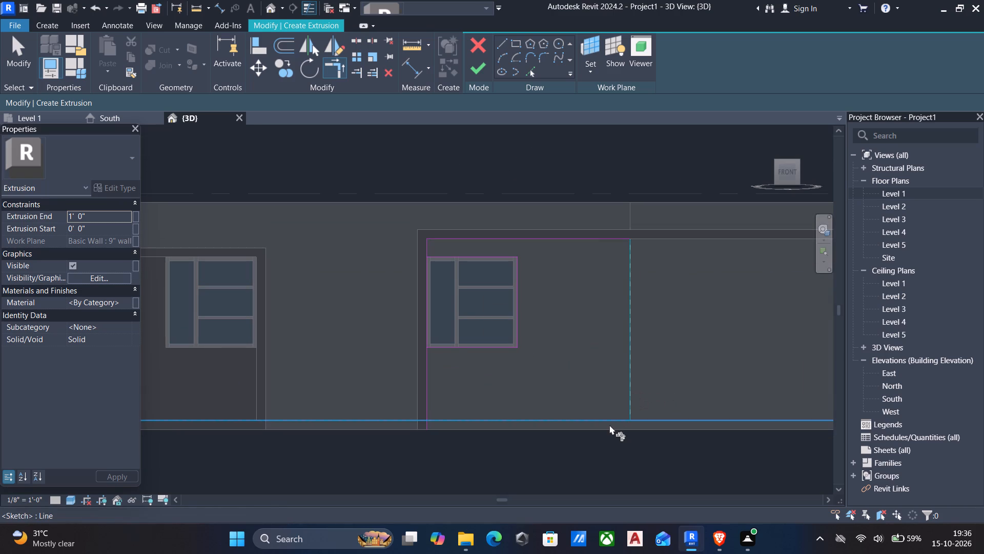
{"action": "left_click", "coordinate": [608, 424]}
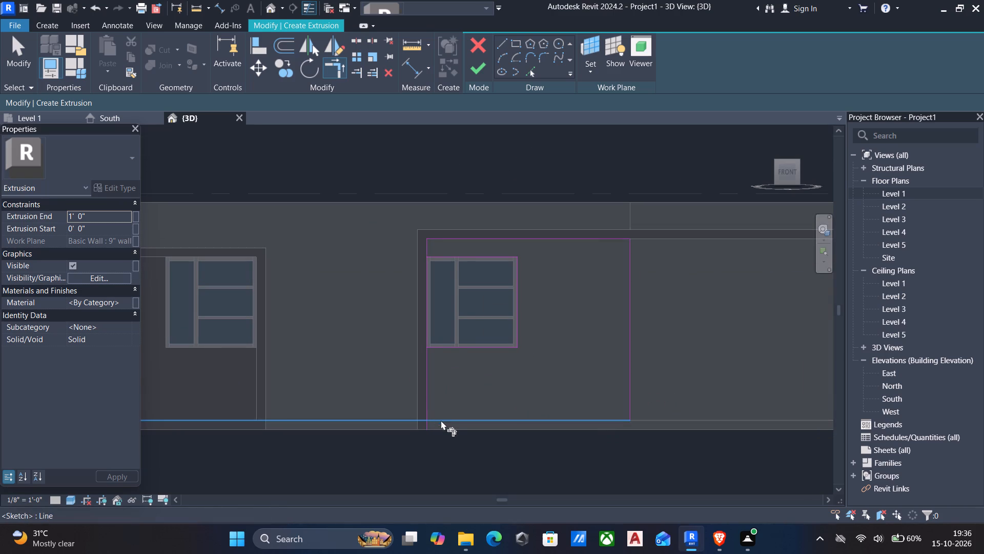
{"action": "left_click", "coordinate": [442, 420]}
{"action": "left_click", "coordinate": [428, 403]}
Trim the panel sketch's west line to the window's bottom-edge line, unjoining the elements that cannot stay joined.
{"action": "left_click", "coordinate": [430, 366]}
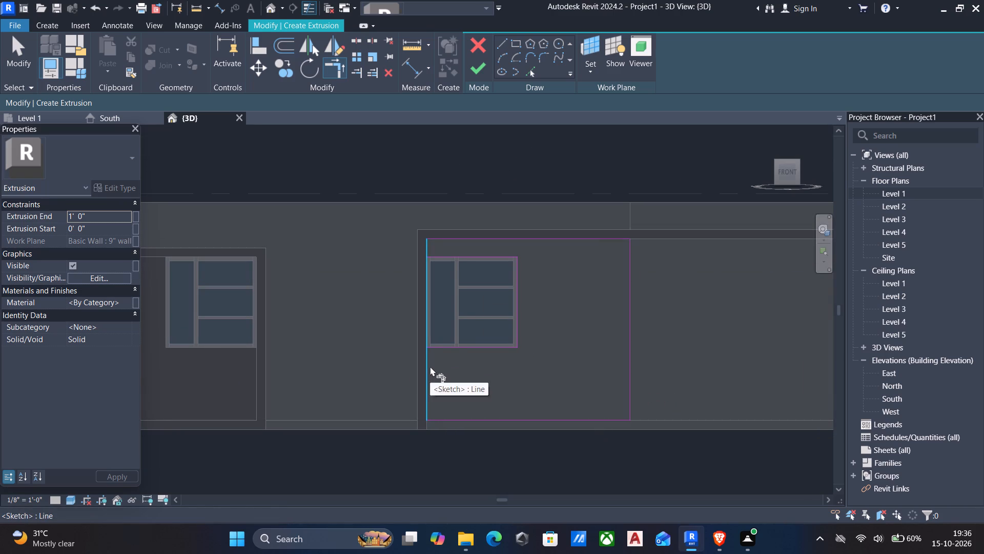
{"action": "left_click", "coordinate": [445, 346]}
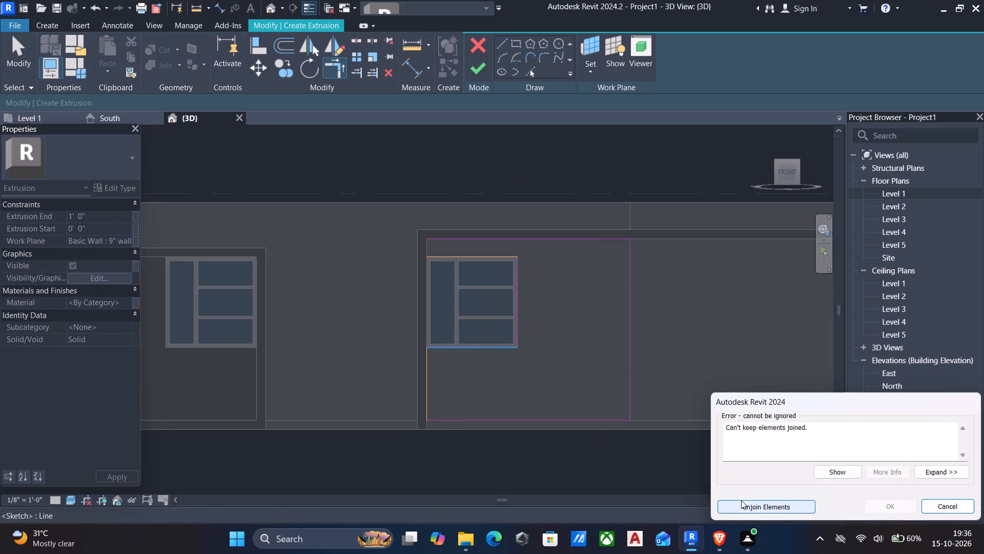
{"action": "left_click", "coordinate": [746, 503]}
{"action": "left_click", "coordinate": [479, 350]}
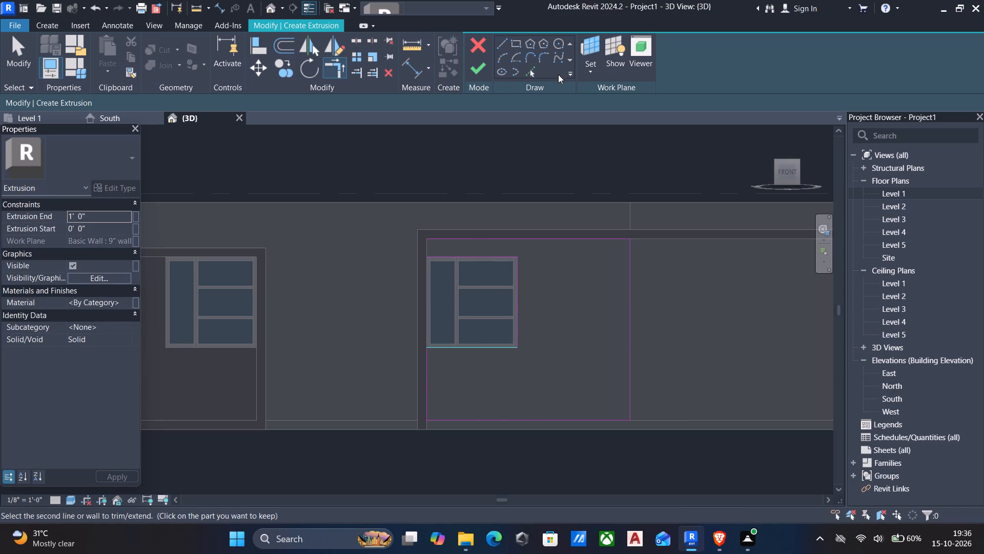
Draw a sketch line from the frame's inner top-west corner down to the window's top-west corner and finish the sketch.
{"action": "left_click", "coordinate": [500, 47]}
{"action": "scroll", "coordinate": [415, 285], "scroll_direction": "up", "scroll_amount": 5}
{"action": "scroll", "coordinate": [454, 166], "scroll_direction": "up", "scroll_amount": 5}
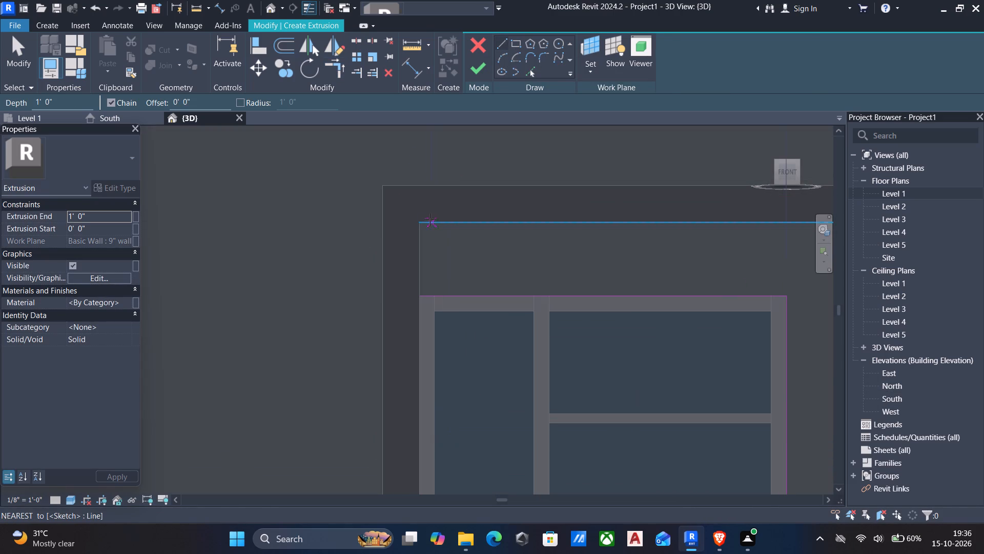
{"action": "left_click", "coordinate": [421, 220]}
{"action": "left_click", "coordinate": [417, 294]}
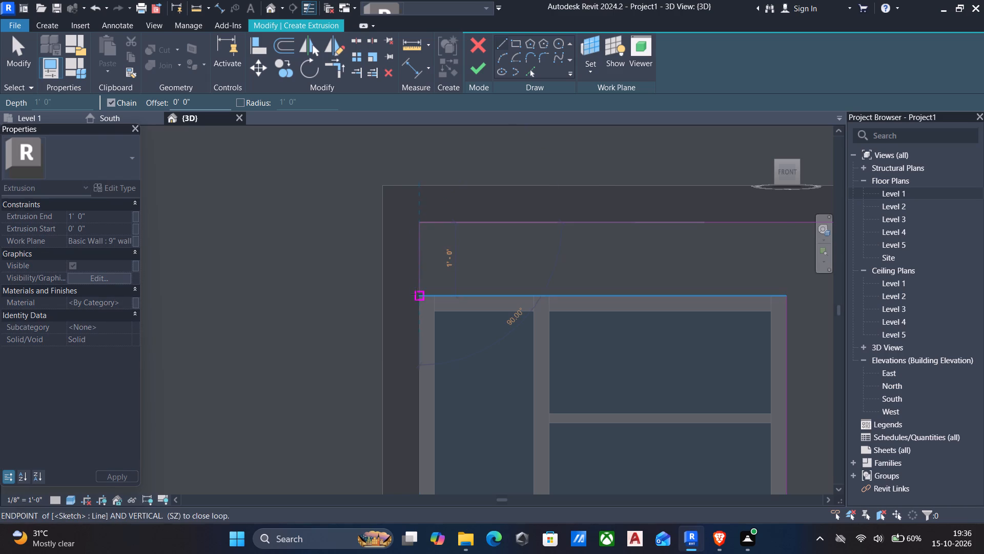
{"action": "left_click", "coordinate": [479, 72]}
Set the new panel's extrusion end to 2" and finish the in-place model.
{"action": "left_click", "coordinate": [118, 216]}
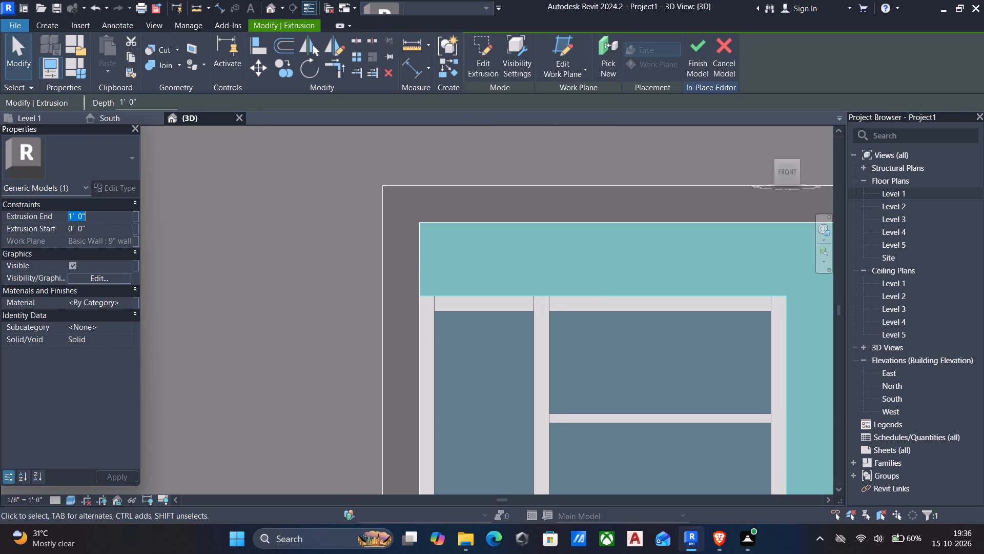
{"action": "type", "text": "2\""}
{"action": "scroll", "coordinate": [481, 358], "scroll_direction": "down", "scroll_amount": 5}
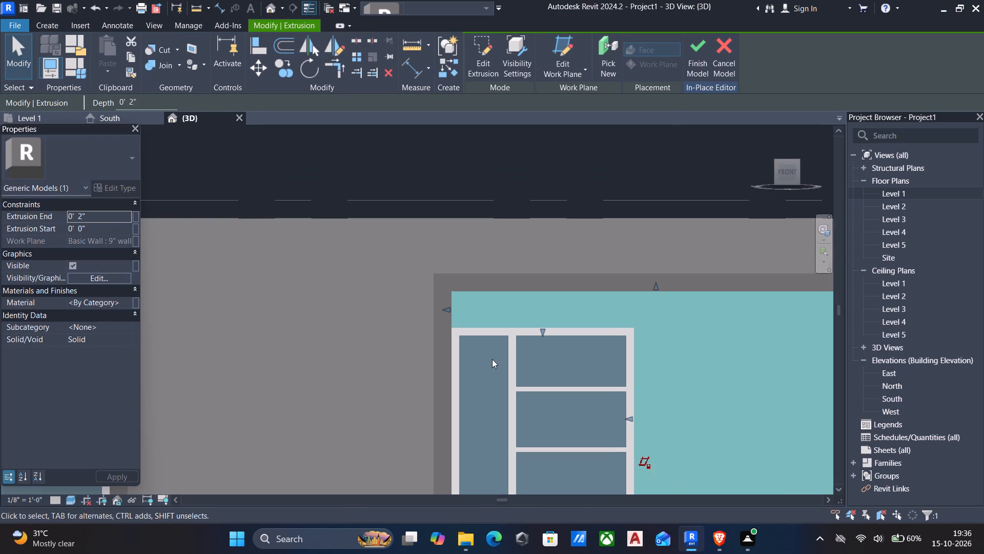
{"action": "left_click", "coordinate": [693, 53]}
Copy the 6" GF floor slab from Level 1 and paste it aligned to Level 2.
{"action": "scroll", "coordinate": [627, 245], "scroll_direction": "down", "scroll_amount": 6}
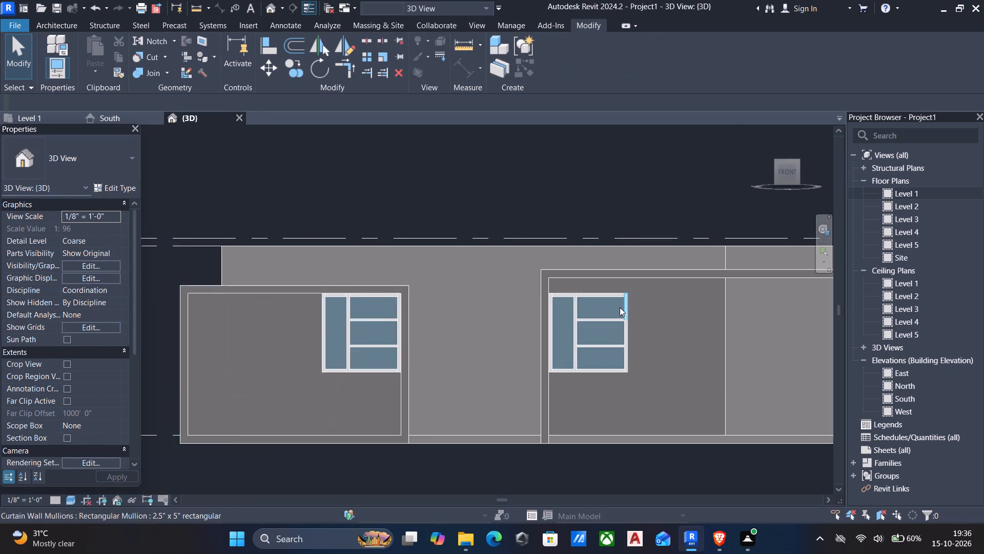
{"action": "scroll", "coordinate": [620, 307], "scroll_direction": "down", "scroll_amount": 3}
{"action": "middle_click_drag", "start_coordinate": [620, 309], "coordinate": [649, 479], "text": "shift"}
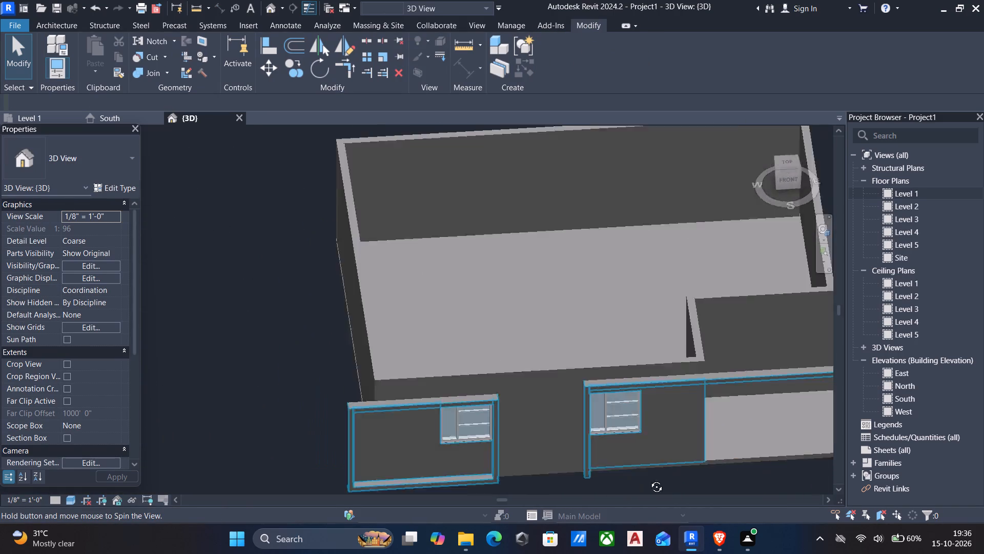
{"action": "middle_click_drag", "start_coordinate": [649, 479], "coordinate": [687, 384], "text": "shift"}
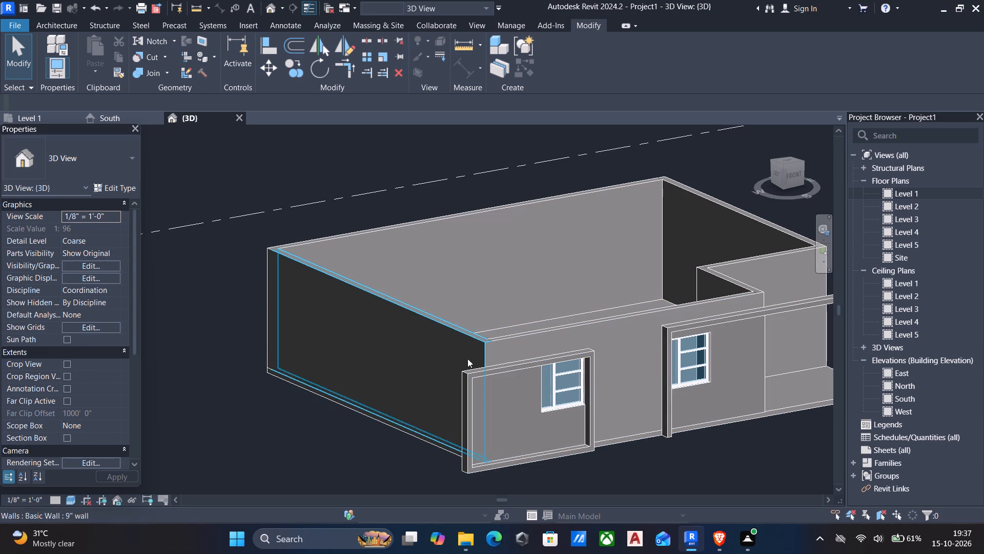
{"action": "left_click", "coordinate": [395, 428]}
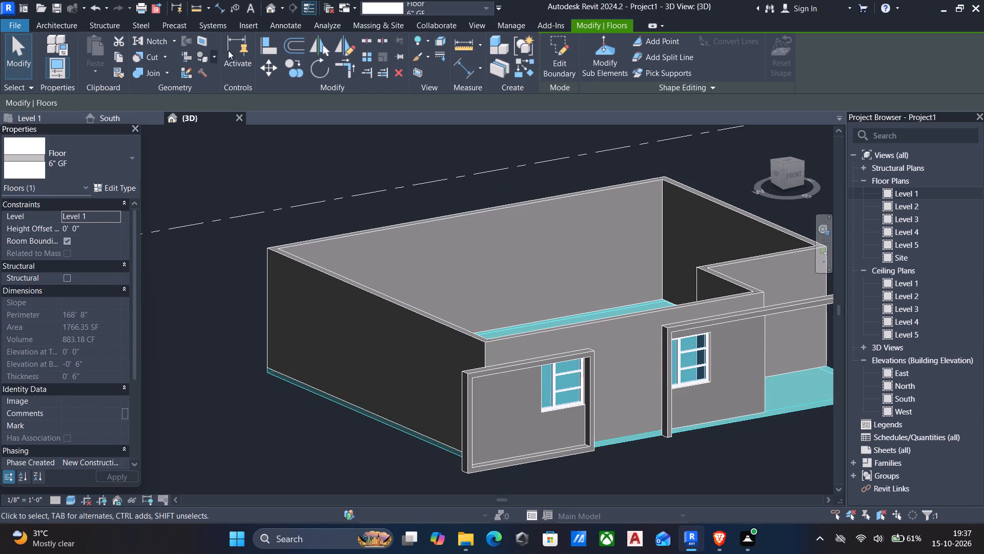
{"action": "left_click", "coordinate": [115, 56]}
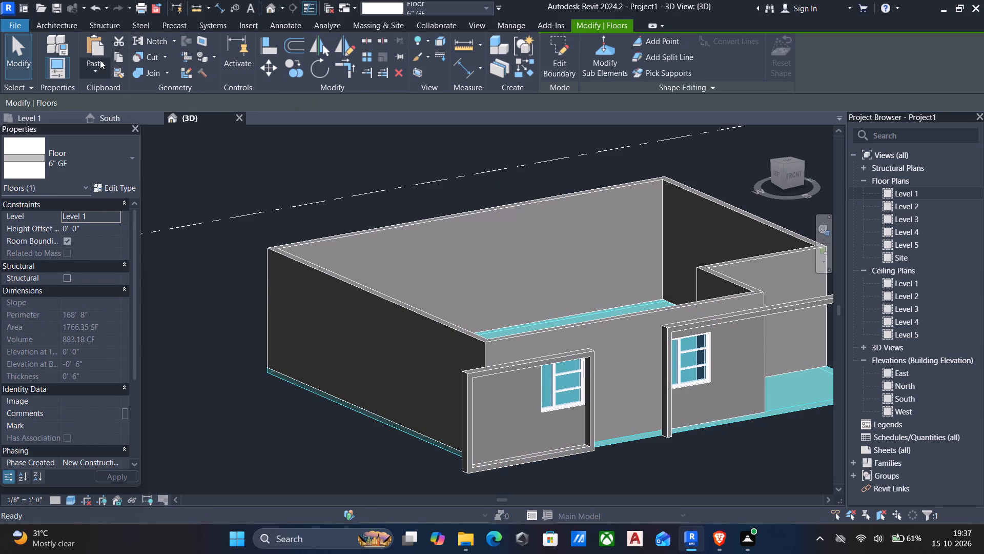
{"action": "left_click", "coordinate": [96, 71]}
{"action": "left_click", "coordinate": [136, 114]}
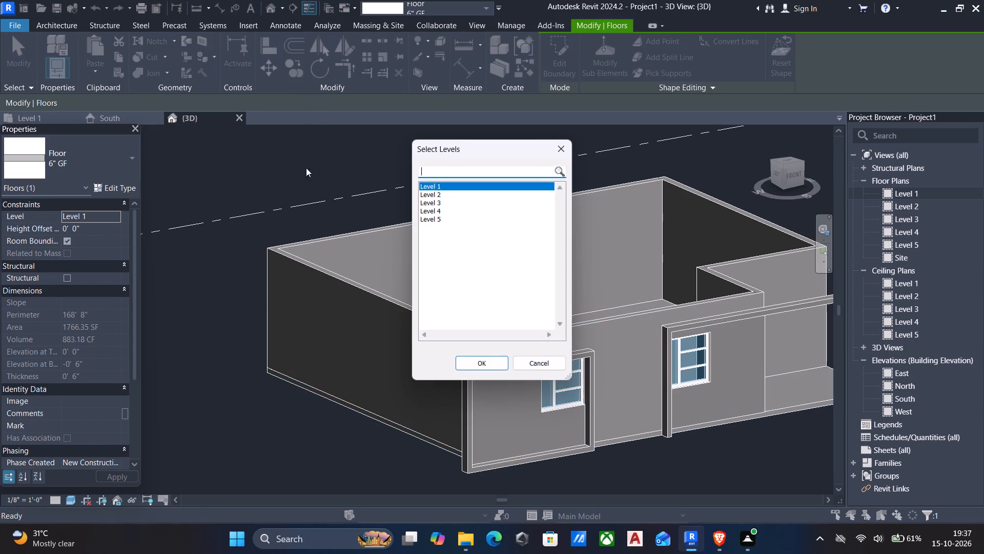
{"action": "left_click", "coordinate": [423, 196]}
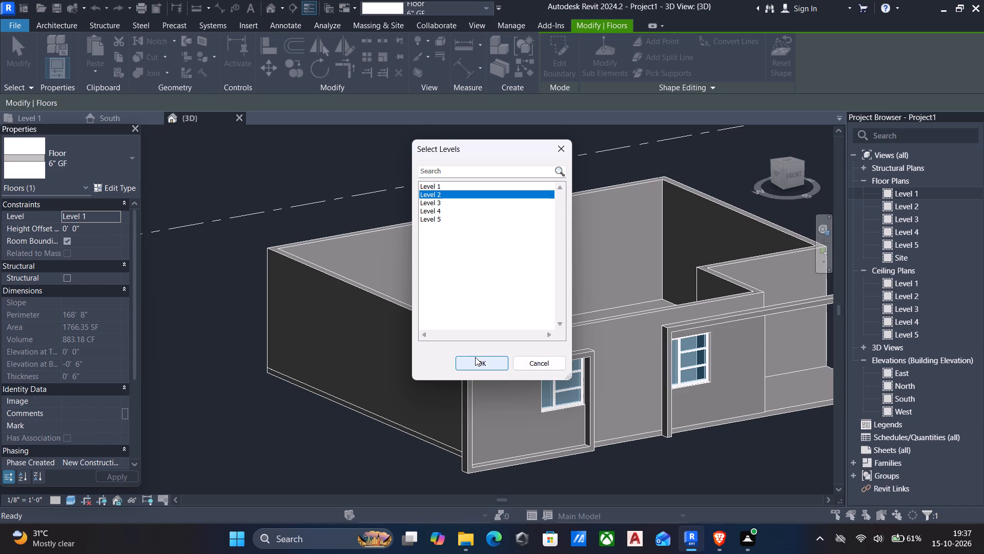
{"action": "left_click", "coordinate": [475, 357]}
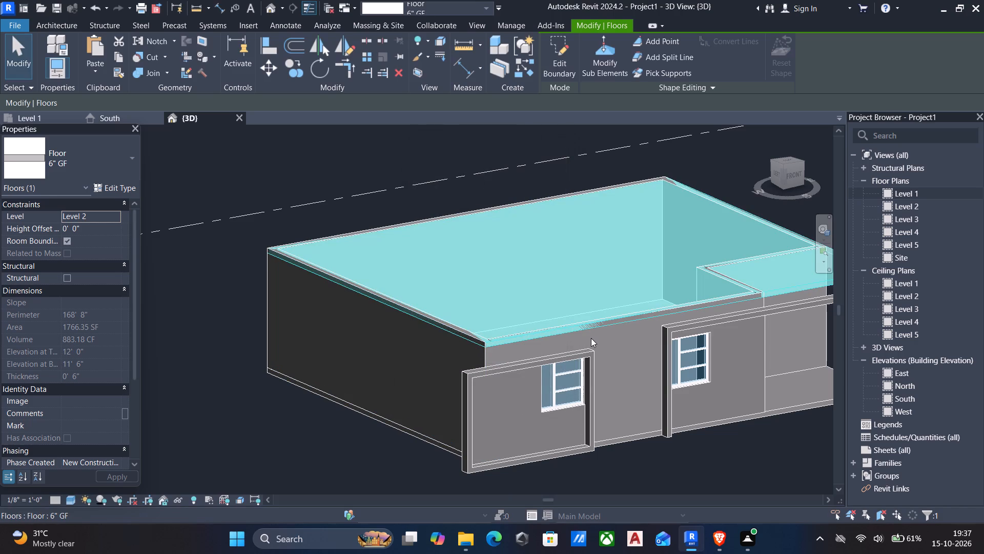
{"action": "key", "text": "Escape"}
Examine the building's front facade, entrance recess and new upper slab from the front and east sides.
{"action": "middle_click_drag", "start_coordinate": [592, 339], "coordinate": [591, 333], "text": "shift"}
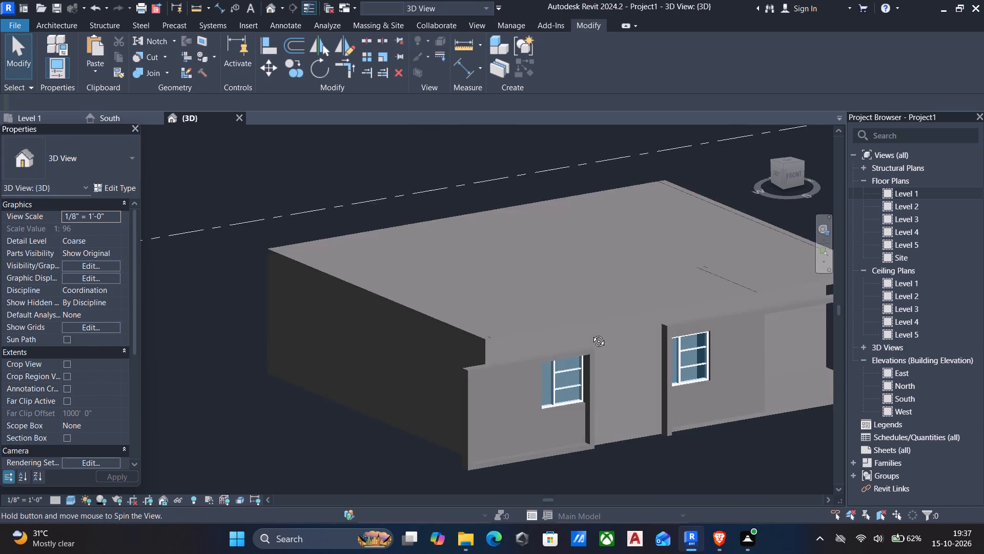
{"action": "middle_click_drag", "start_coordinate": [591, 333], "coordinate": [546, 325], "text": "shift"}
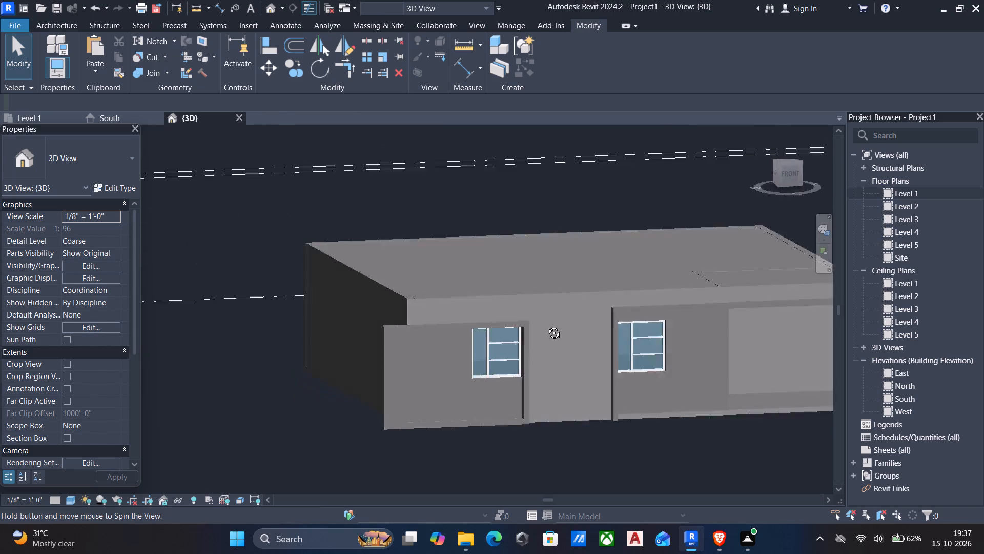
{"action": "middle_click_drag", "start_coordinate": [546, 325], "coordinate": [525, 356], "text": "shift"}
{"action": "scroll", "coordinate": [755, 306], "scroll_direction": "up", "scroll_amount": 5}
{"action": "middle_click_drag", "start_coordinate": [704, 325], "coordinate": [723, 294], "text": "shift"}
{"action": "scroll", "coordinate": [718, 292], "scroll_direction": "down", "scroll_amount": 6}
{"action": "middle_click_drag", "start_coordinate": [695, 304], "coordinate": [668, 267], "text": "shift"}
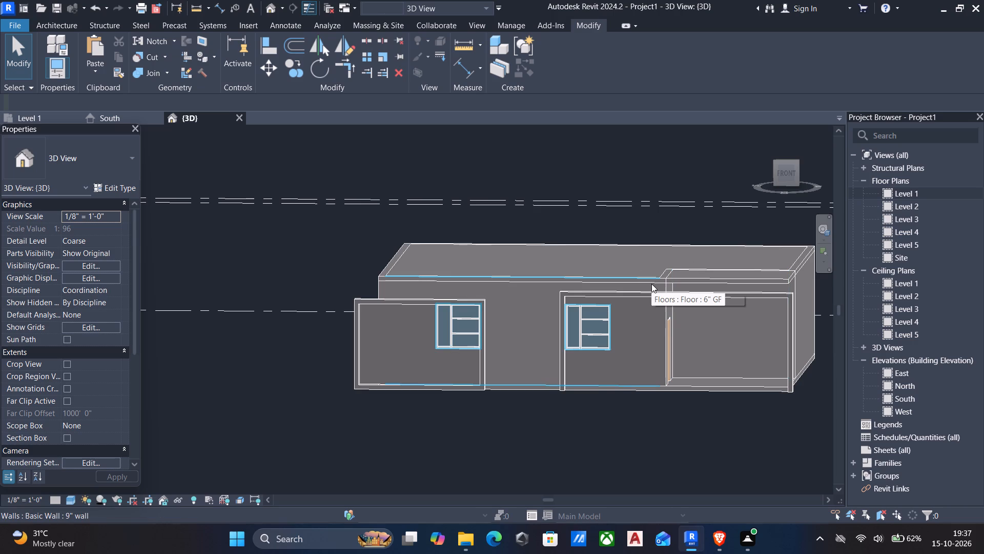
{"action": "middle_click_drag", "start_coordinate": [733, 311], "coordinate": [728, 314], "text": "shift"}
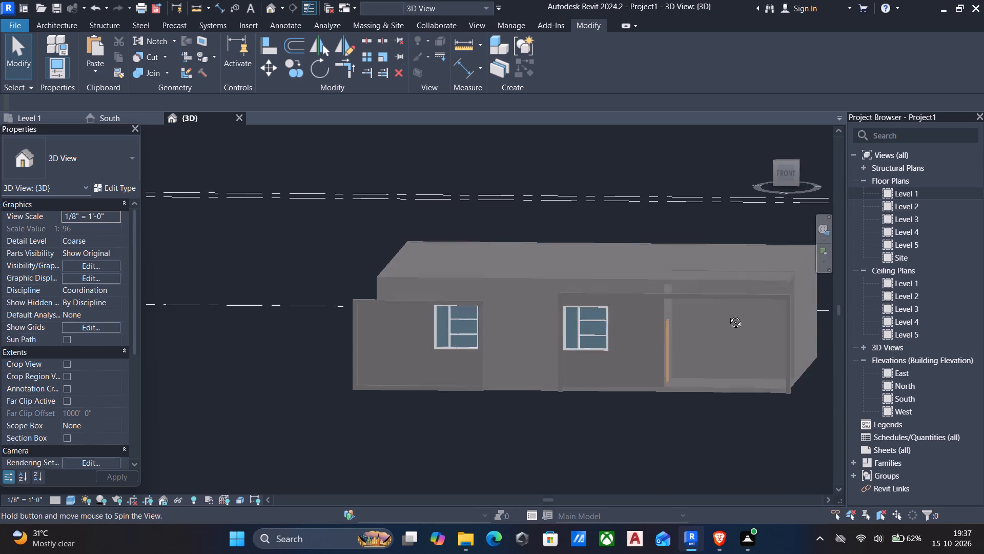
{"action": "middle_click_drag", "start_coordinate": [728, 314], "coordinate": [569, 328], "text": "shift"}
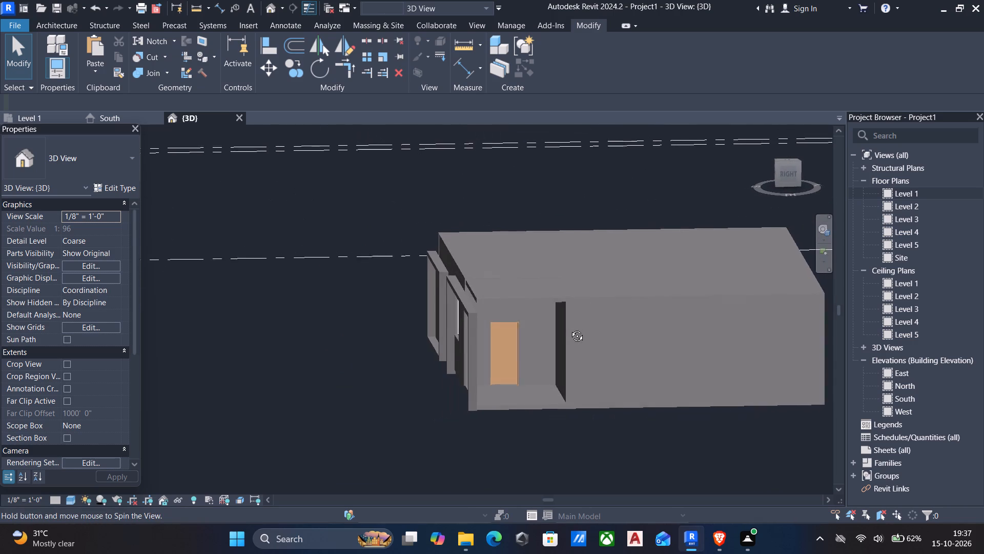
{"action": "middle_click_drag", "start_coordinate": [569, 328], "coordinate": [595, 319], "text": "shift"}
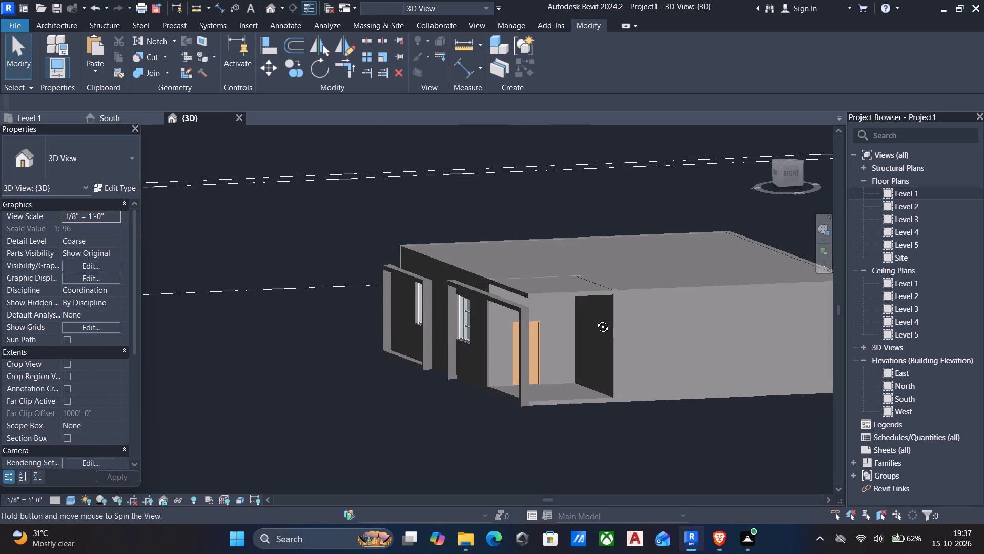
{"action": "middle_click_drag", "start_coordinate": [595, 319], "coordinate": [628, 306], "text": "shift"}
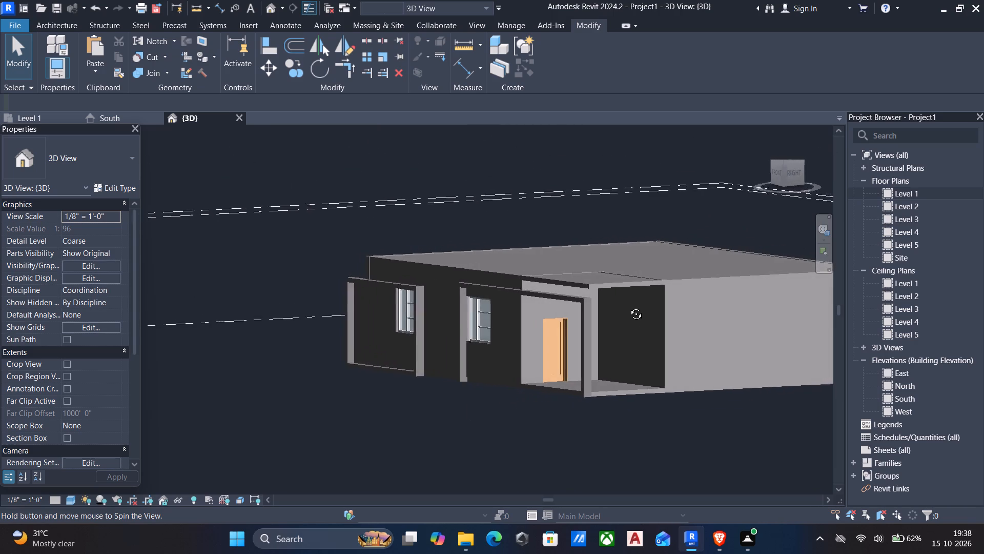
{"action": "middle_click_drag", "start_coordinate": [628, 306], "coordinate": [628, 337], "text": "shift"}
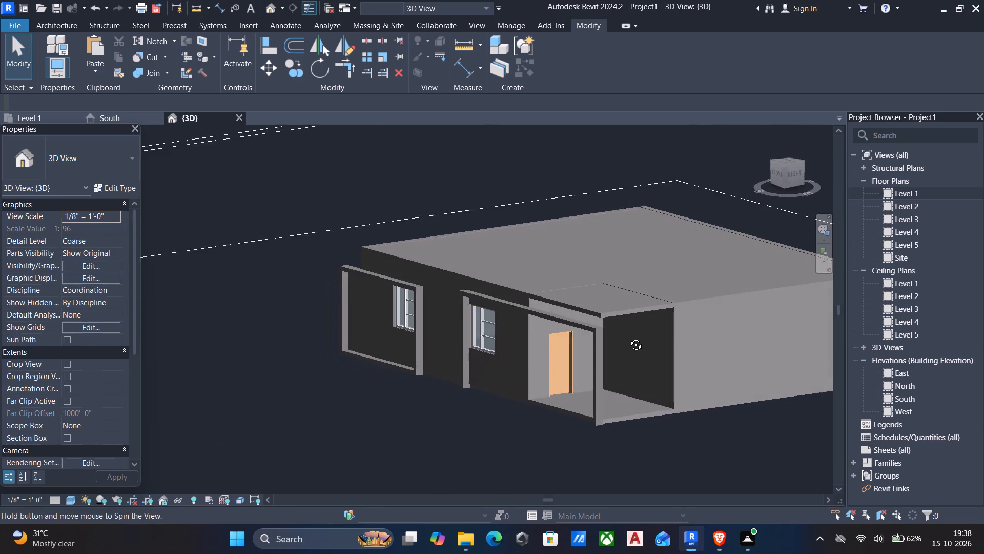
{"action": "middle_click_drag", "start_coordinate": [628, 337], "coordinate": [615, 327], "text": "shift"}
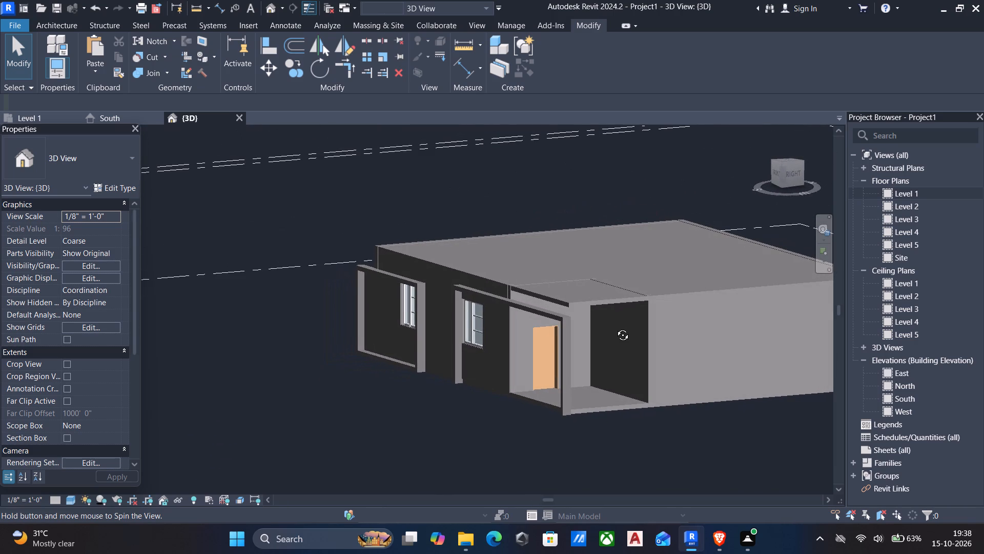
Open the entrance-side facade frame for in-place editing and start an extrusion on the face of the recess's 9" wall containing the door.
{"action": "middle_click_drag", "start_coordinate": [615, 327], "coordinate": [554, 291], "text": "shift"}
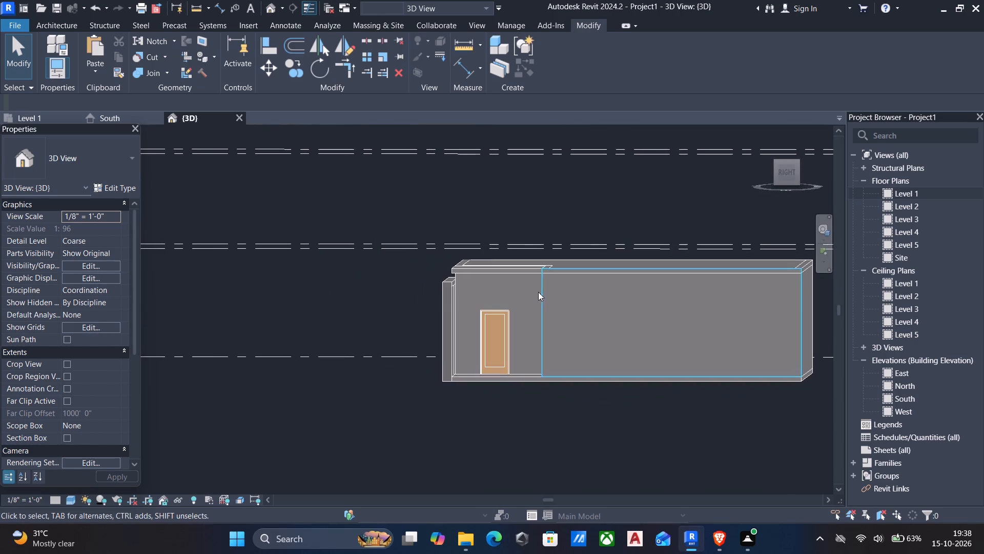
{"action": "left_click", "coordinate": [449, 291]}
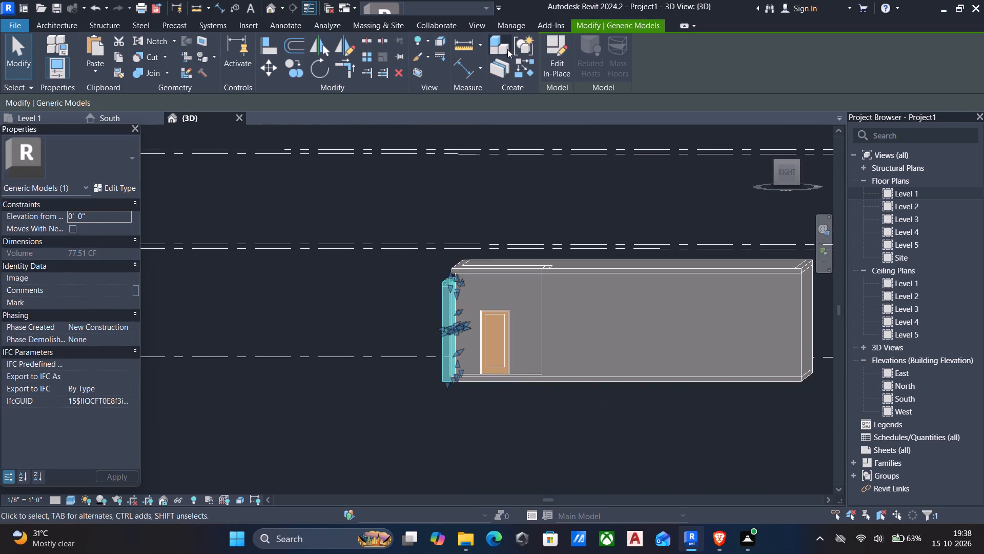
{"action": "left_click", "coordinate": [543, 53]}
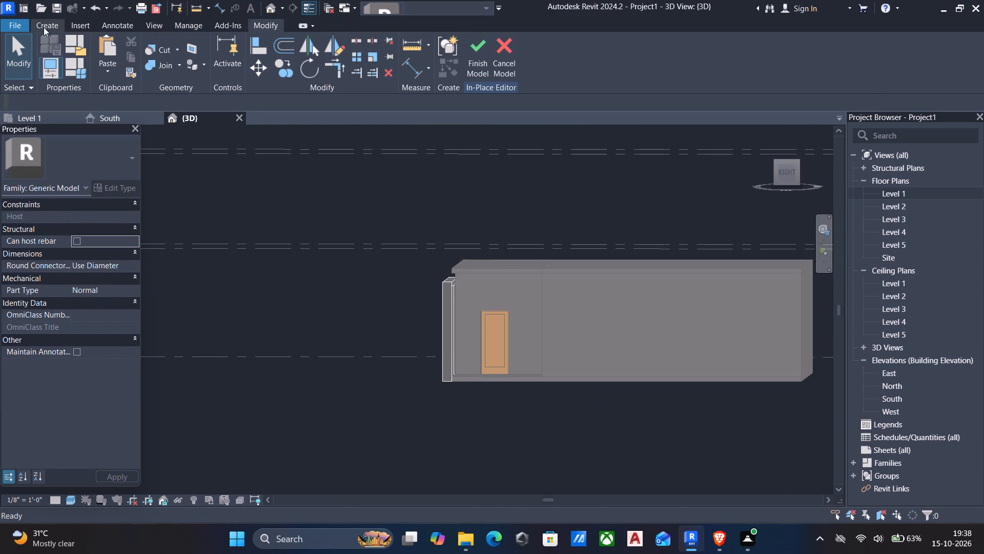
{"action": "left_click", "coordinate": [44, 27]}
{"action": "left_click", "coordinate": [109, 48]}
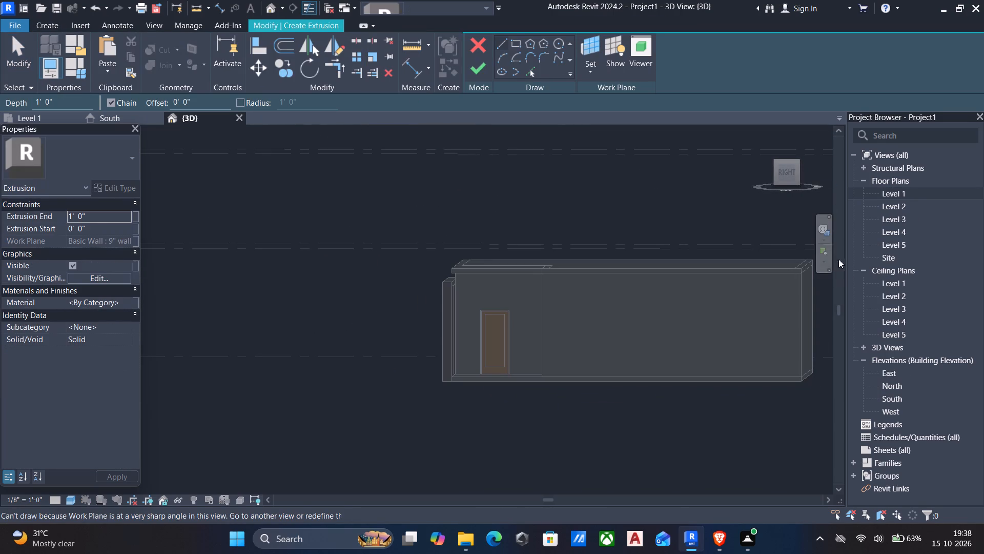
{"action": "left_click", "coordinate": [588, 76]}
{"action": "left_click", "coordinate": [605, 116]}
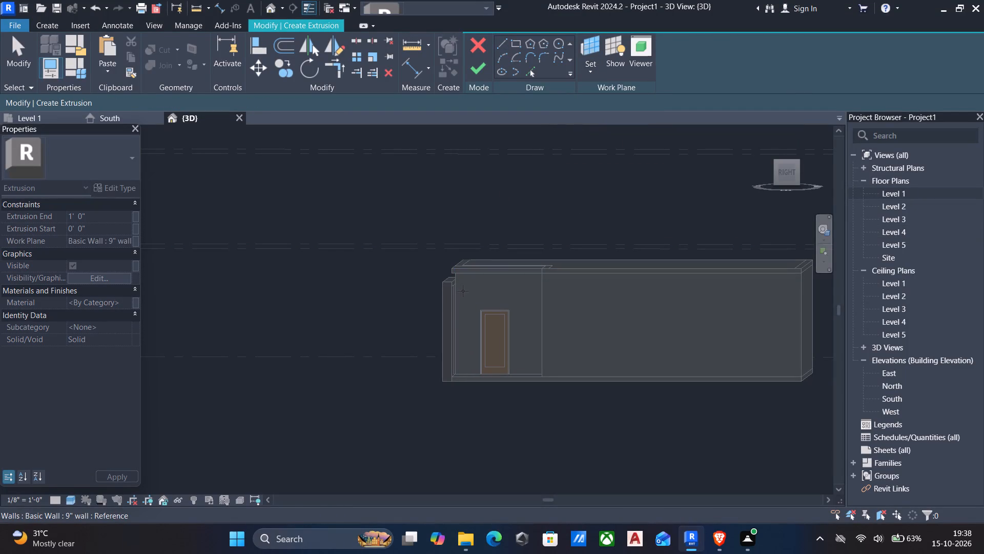
{"action": "middle_click_drag", "start_coordinate": [459, 289], "coordinate": [469, 299], "text": "shift"}
{"action": "middle_click_drag", "start_coordinate": [474, 331], "coordinate": [490, 308]}
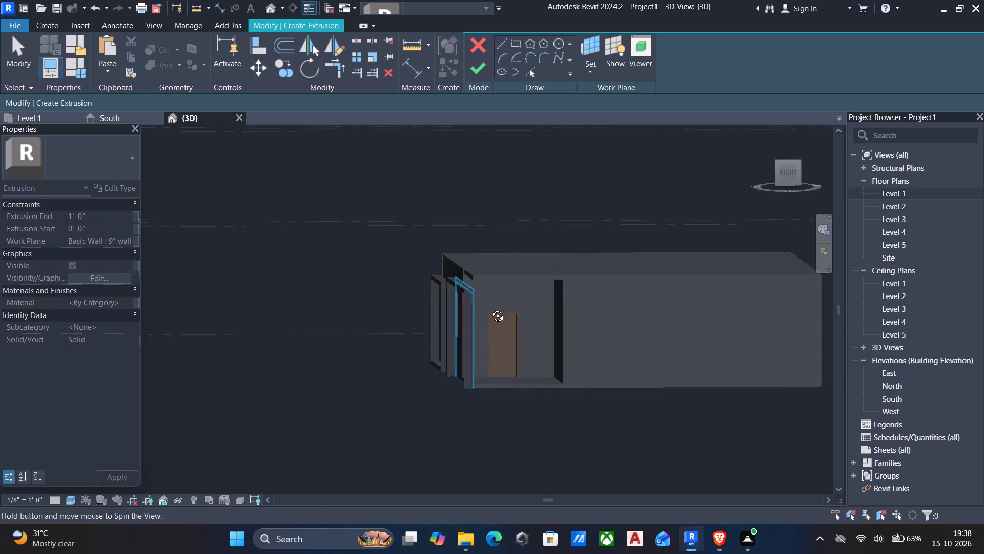
{"action": "middle_click_drag", "start_coordinate": [490, 308], "coordinate": [504, 291]}
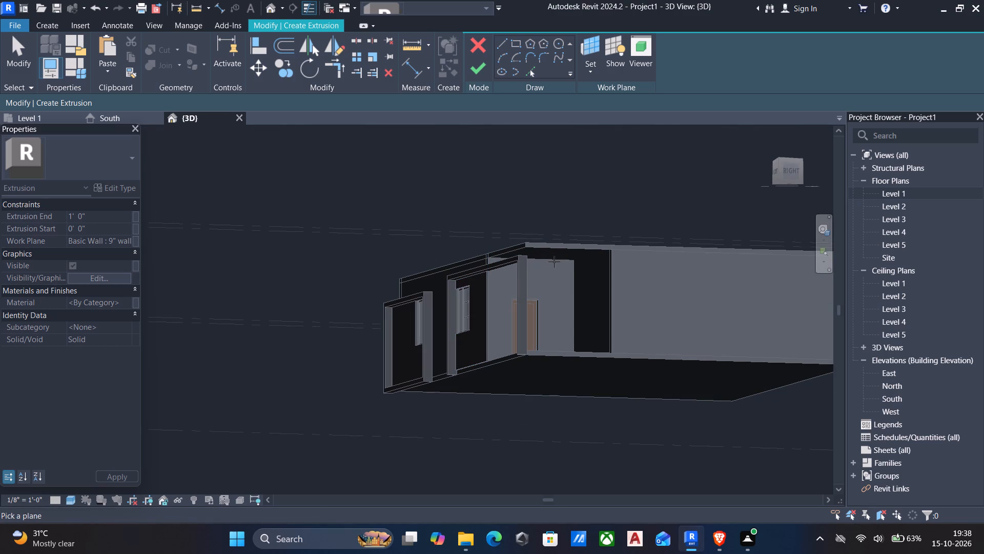
{"action": "scroll", "coordinate": [545, 263], "scroll_direction": "up", "scroll_amount": 1}
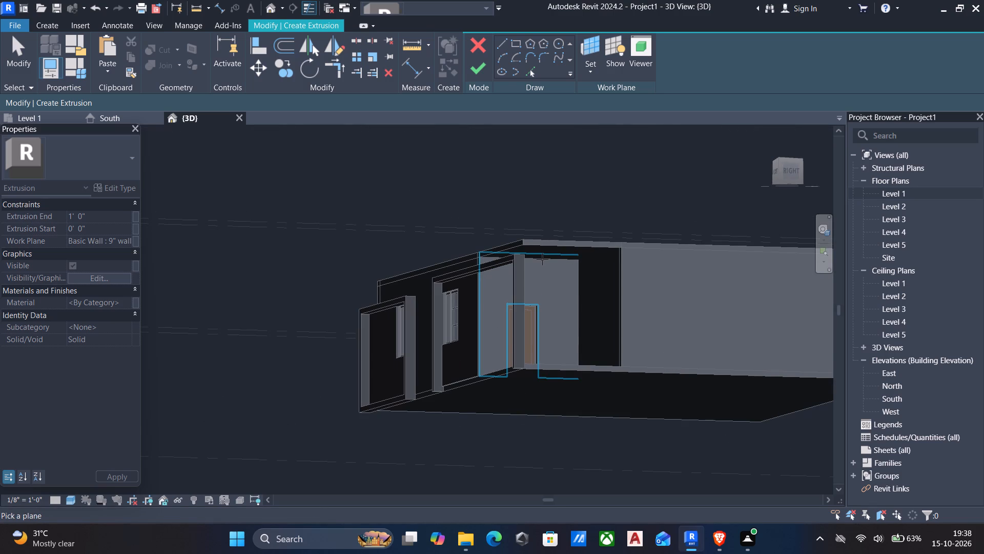
{"action": "left_click", "coordinate": [542, 259]}
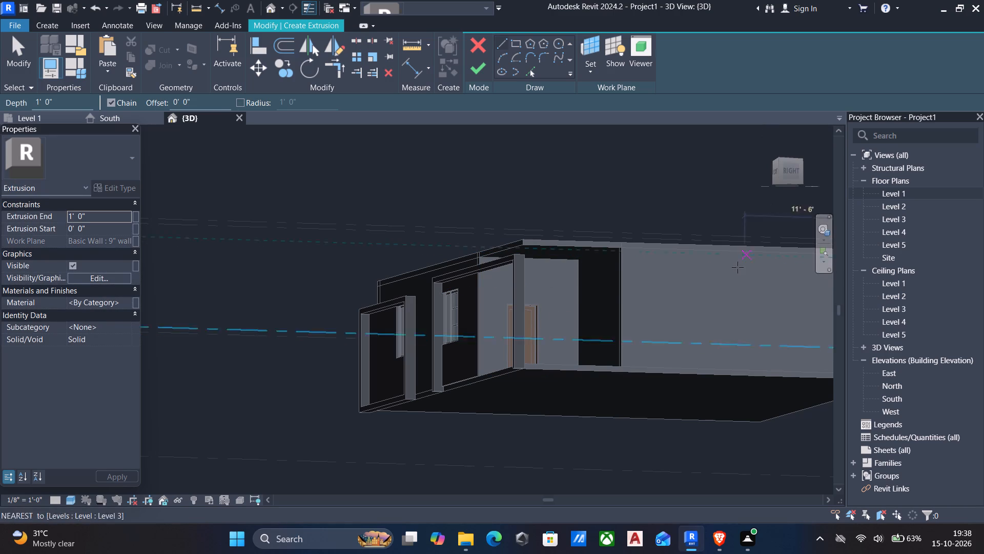
Sketch a rectangle about 3" wide and 1'-0" high from the upper slab's underside at the wall's front edge down to the frame's top.
{"action": "middle_click_drag", "start_coordinate": [734, 273], "coordinate": [704, 296], "text": "shift"}
{"action": "middle_click_drag", "start_coordinate": [659, 309], "coordinate": [648, 312], "text": "shift"}
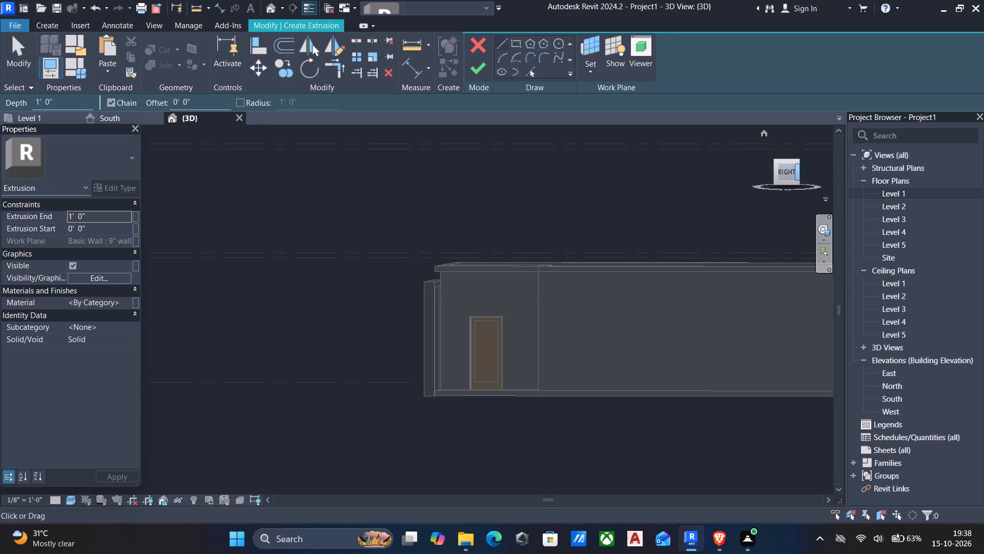
{"action": "left_click", "coordinate": [783, 176]}
{"action": "scroll", "coordinate": [531, 292], "scroll_direction": "up", "scroll_amount": 4}
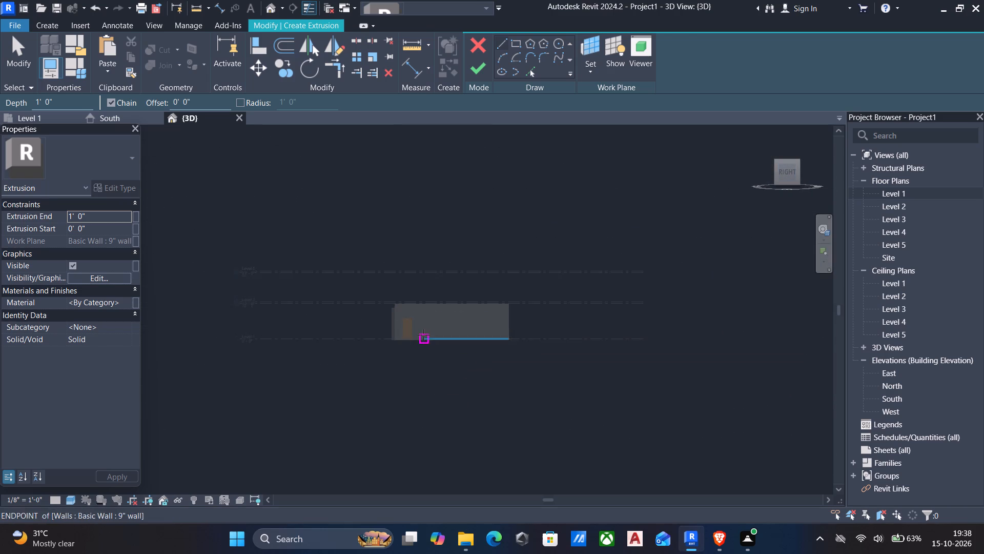
{"action": "scroll", "coordinate": [405, 342], "scroll_direction": "up", "scroll_amount": 6}
{"action": "scroll", "coordinate": [339, 301], "scroll_direction": "up", "scroll_amount": 5}
{"action": "scroll", "coordinate": [220, 216], "scroll_direction": "up", "scroll_amount": 5}
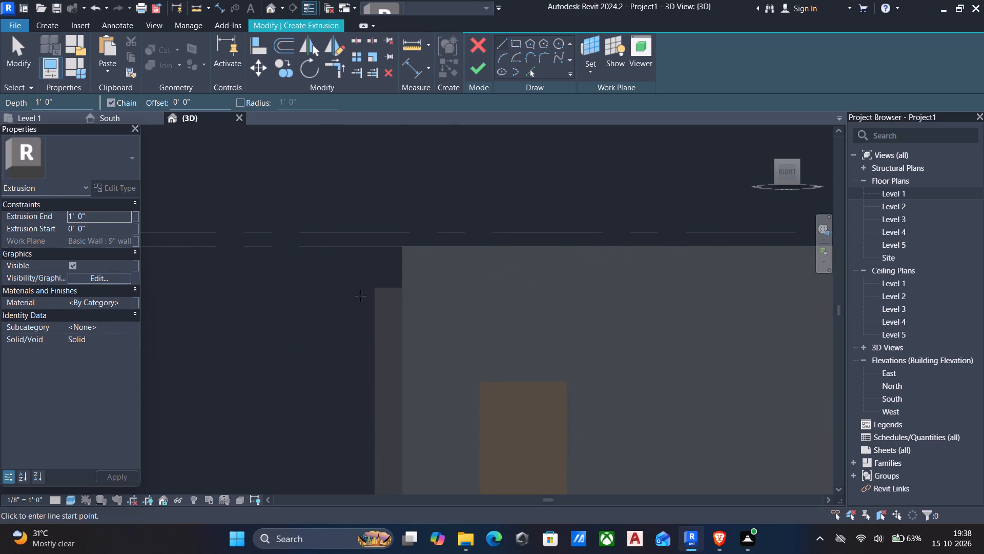
{"action": "scroll", "coordinate": [379, 287], "scroll_direction": "up", "scroll_amount": 3}
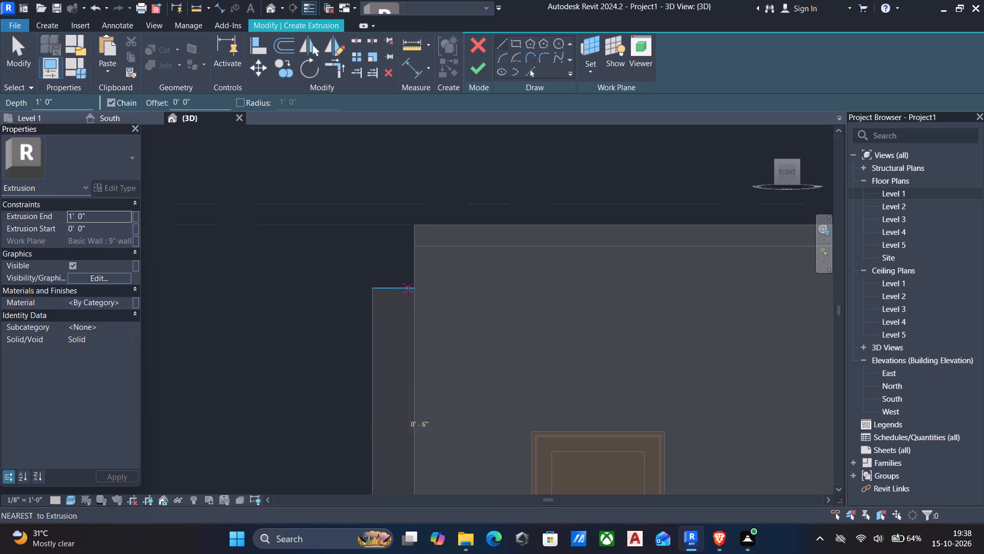
{"action": "scroll", "coordinate": [419, 269], "scroll_direction": "up", "scroll_amount": 3}
{"action": "left_click", "coordinate": [416, 237]}
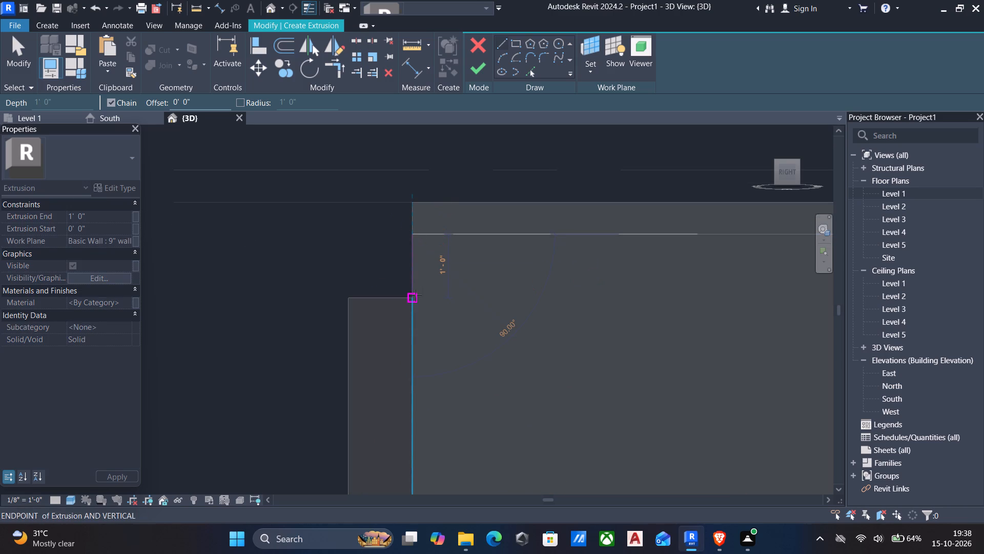
{"action": "key", "text": "Escape"}
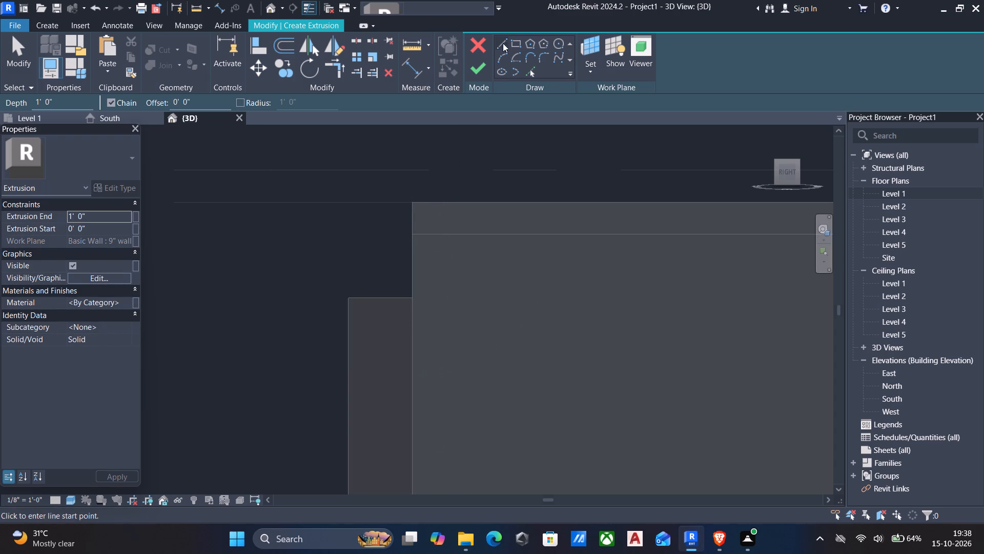
{"action": "left_click", "coordinate": [517, 45]}
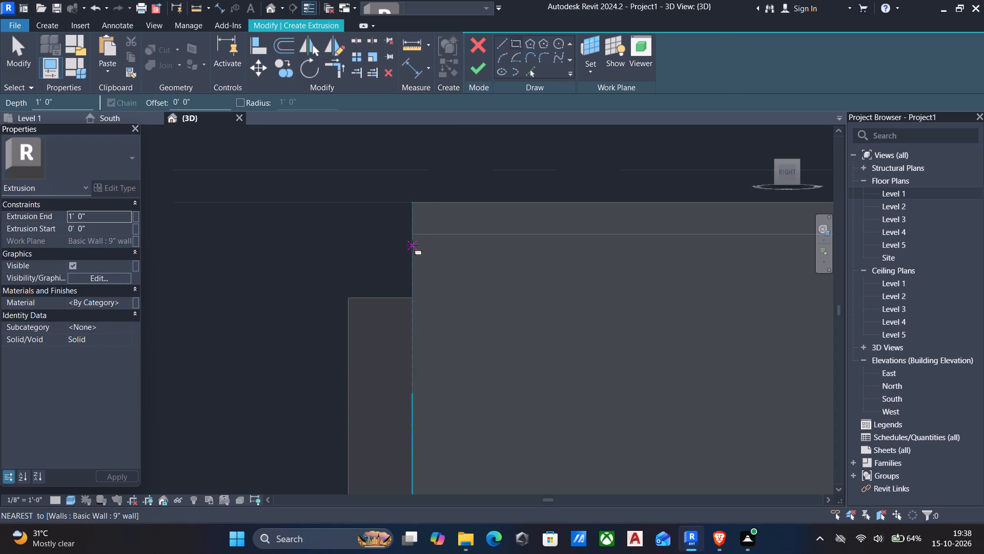
{"action": "left_click", "coordinate": [412, 239]}
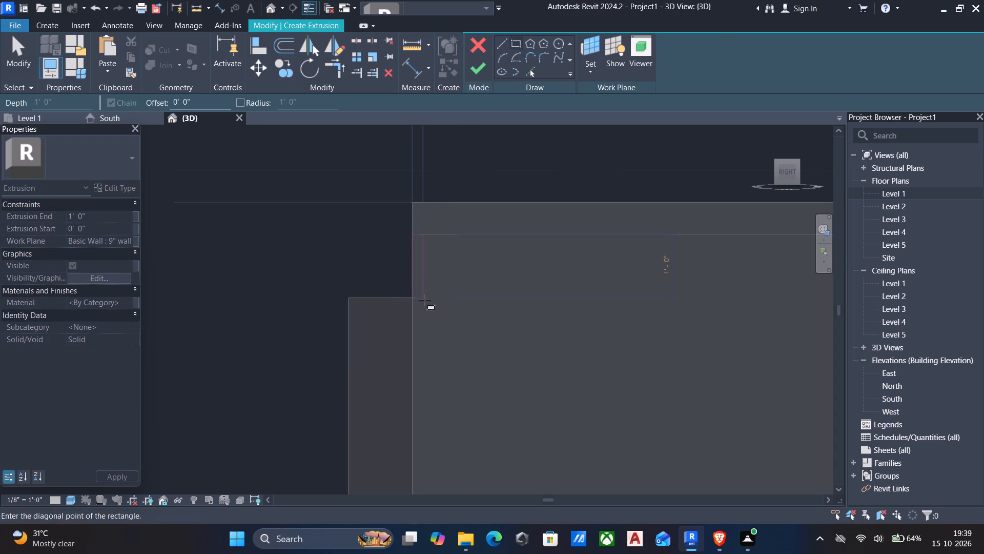
{"action": "left_click", "coordinate": [426, 300]}
{"action": "key", "text": "Escape"}
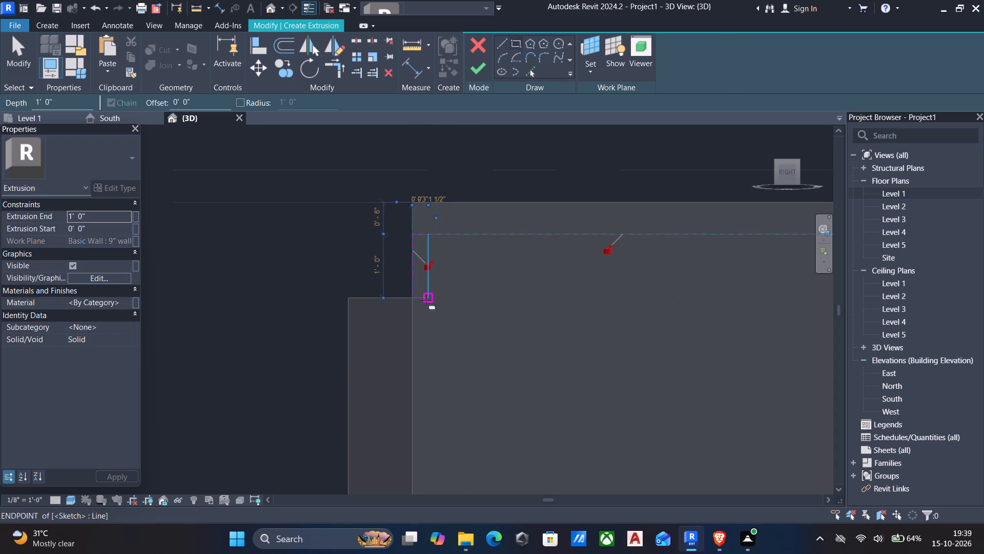
{"action": "key", "text": "Escape"}
Set the rectangle's width to 6" and finish the extrusion sketch.
{"action": "left_click", "coordinate": [429, 269]}
{"action": "left_click", "coordinate": [428, 198]}
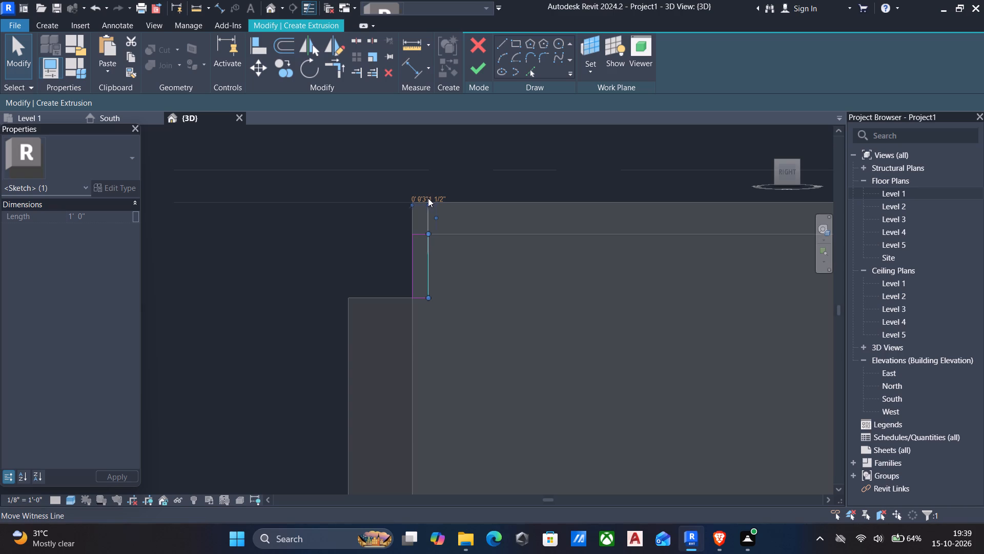
{"action": "left_click", "coordinate": [424, 196]}
{"action": "scroll", "coordinate": [419, 200], "scroll_direction": "up", "scroll_amount": 5}
{"action": "left_click", "coordinate": [423, 200]}
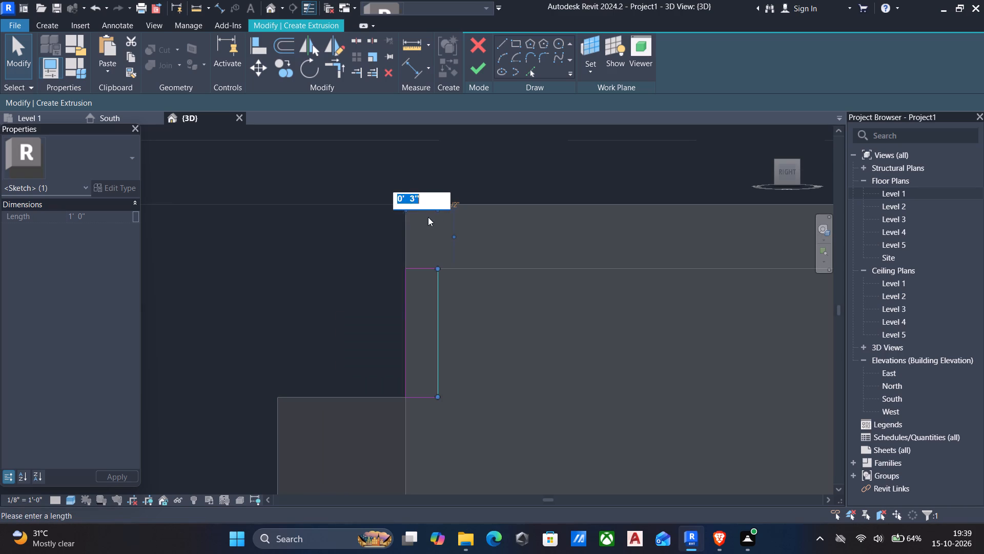
{"action": "type", "text": "6\""}
{"action": "key", "text": "Return"}
{"action": "scroll", "coordinate": [472, 302], "scroll_direction": "down", "scroll_amount": 5}
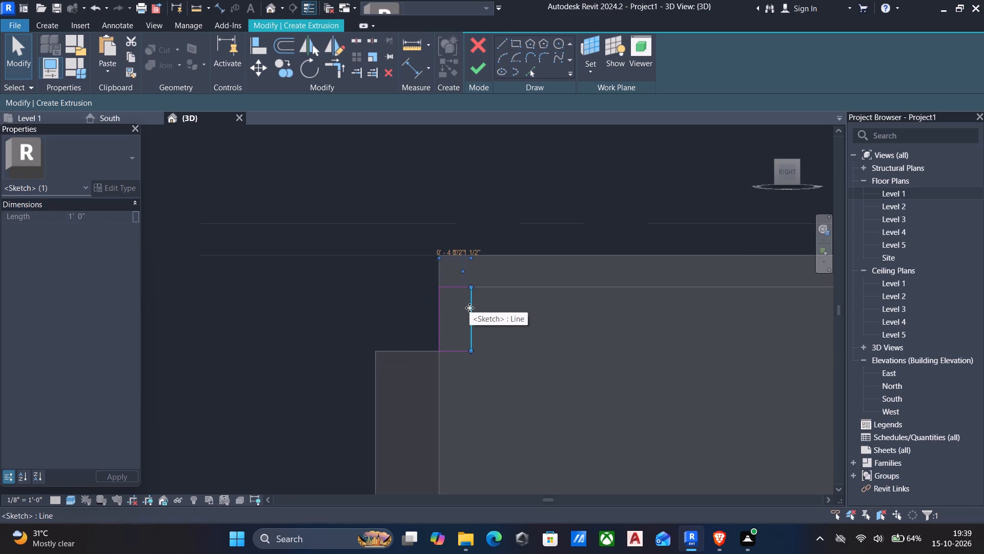
{"action": "left_click", "coordinate": [475, 67]}
Align the new extrusion's free end with the outer east edge of the entrance frame.
{"action": "scroll", "coordinate": [488, 218], "scroll_direction": "down", "scroll_amount": 2}
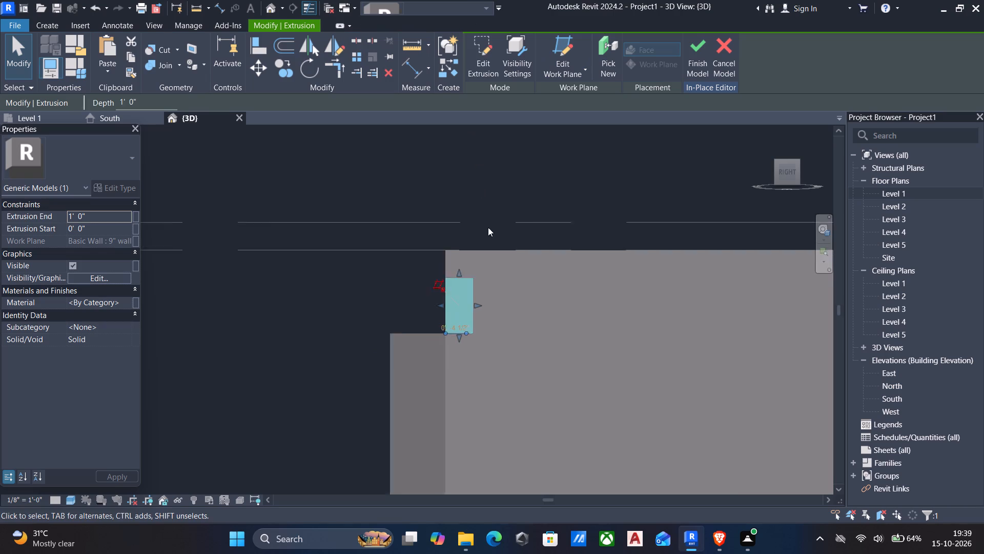
{"action": "scroll", "coordinate": [488, 227], "scroll_direction": "down", "scroll_amount": 4}
{"action": "middle_click_drag", "start_coordinate": [466, 305], "coordinate": [645, 383], "text": "shift"}
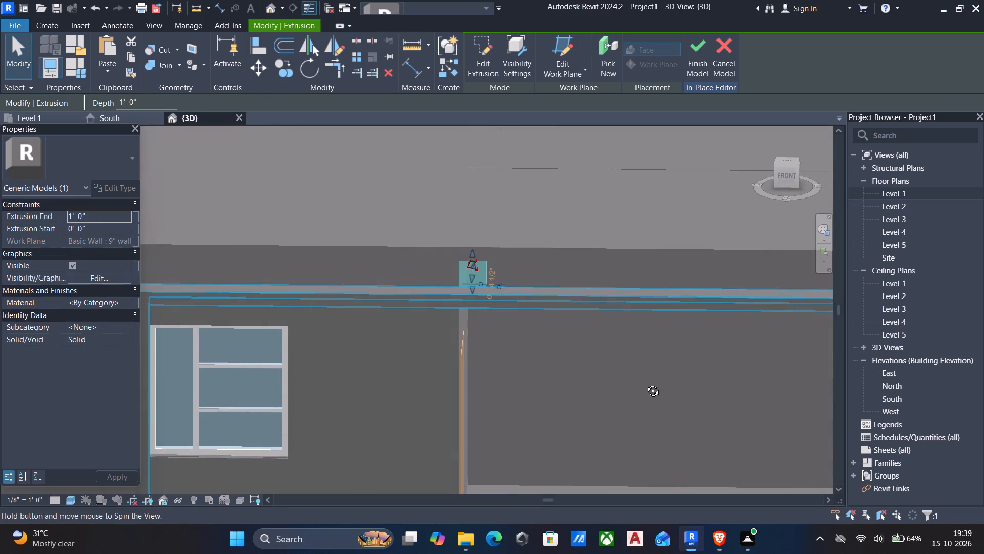
{"action": "middle_click_drag", "start_coordinate": [645, 383], "coordinate": [644, 384], "text": "shift"}
{"action": "middle_click_drag", "start_coordinate": [593, 326], "coordinate": [420, 305]}
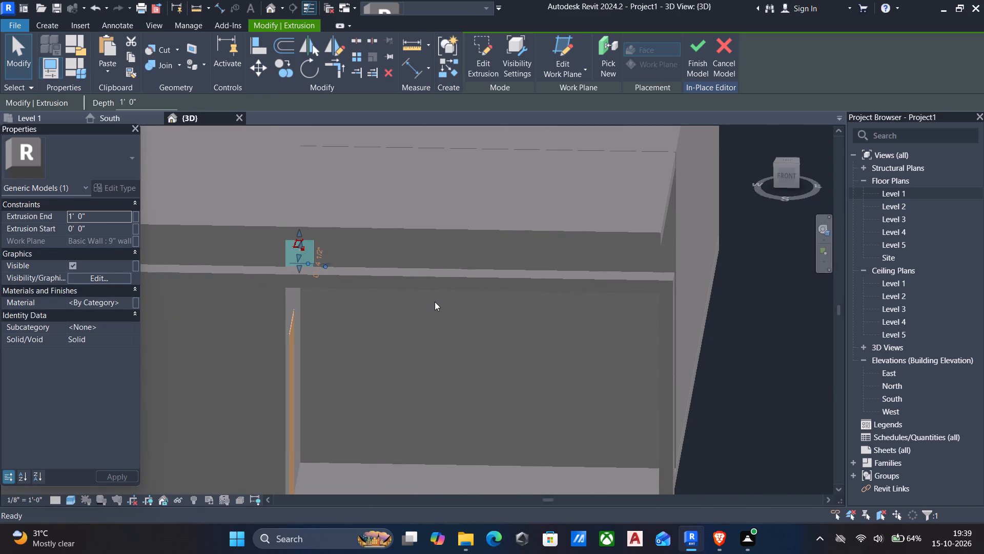
{"action": "key", "text": "Escape"}
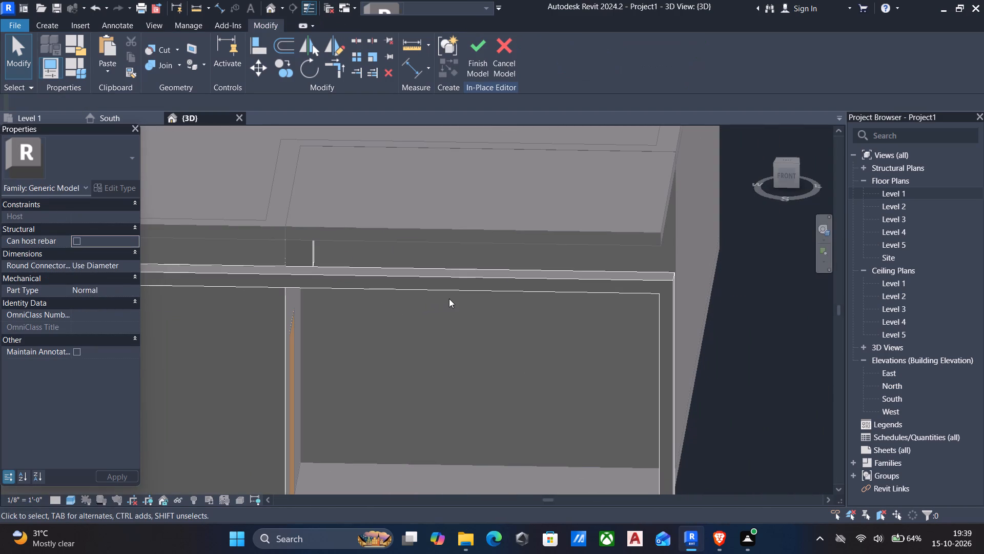
{"action": "type", "text": "al"}
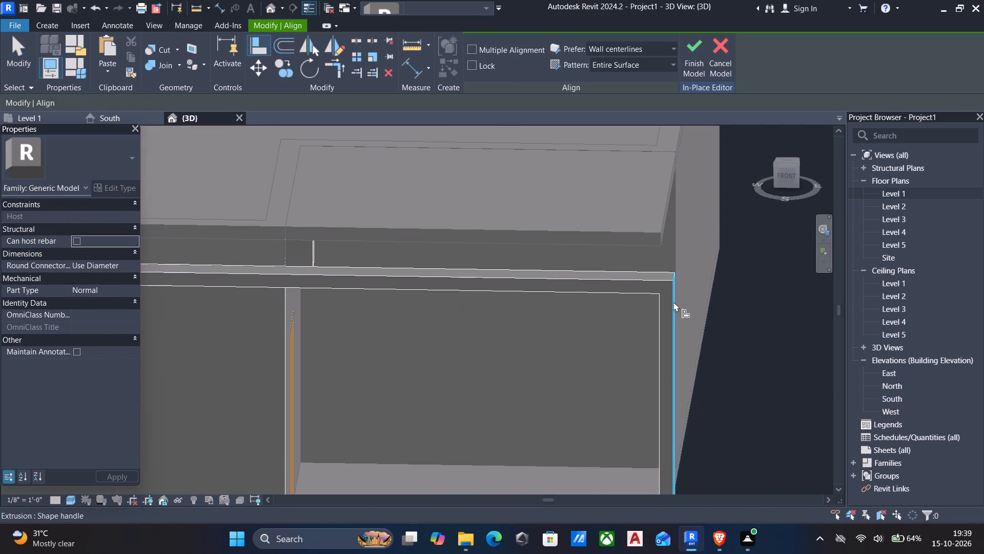
{"action": "left_click", "coordinate": [674, 300]}
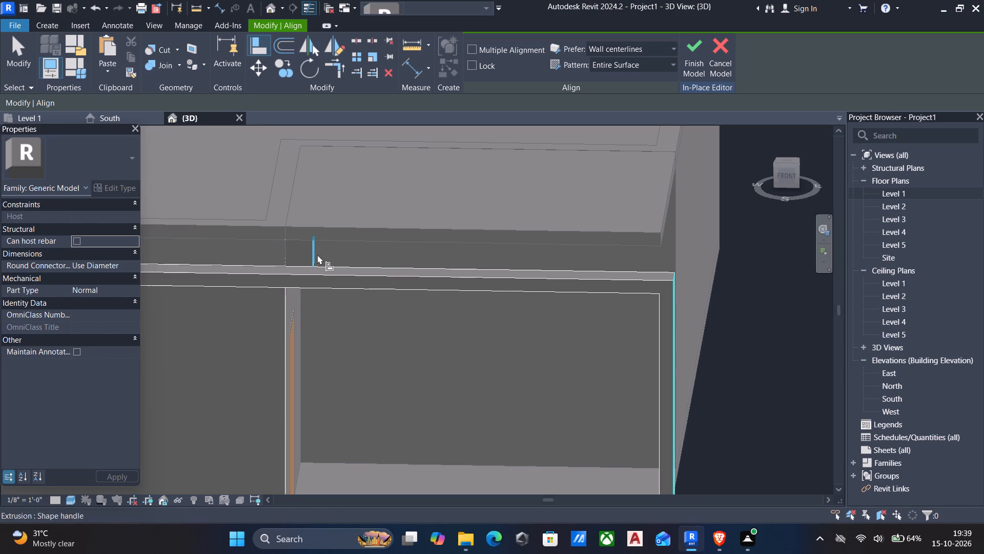
{"action": "left_click", "coordinate": [317, 254]}
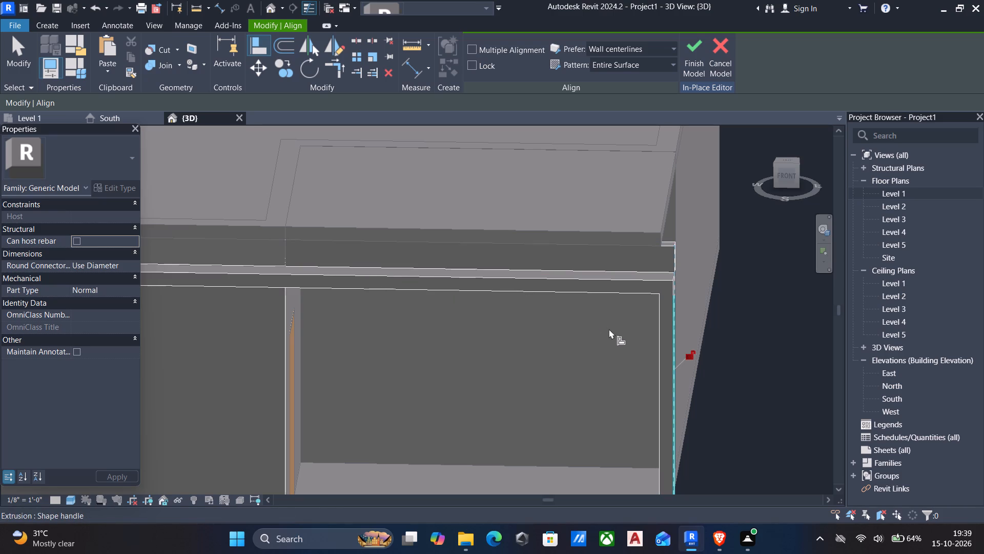
Create an extrusion from a 6" by 1'-0" rectangle sketched on the rear face of the front extrusion at its east end.
{"action": "middle_click_drag", "start_coordinate": [609, 332], "coordinate": [311, 315], "text": "shift"}
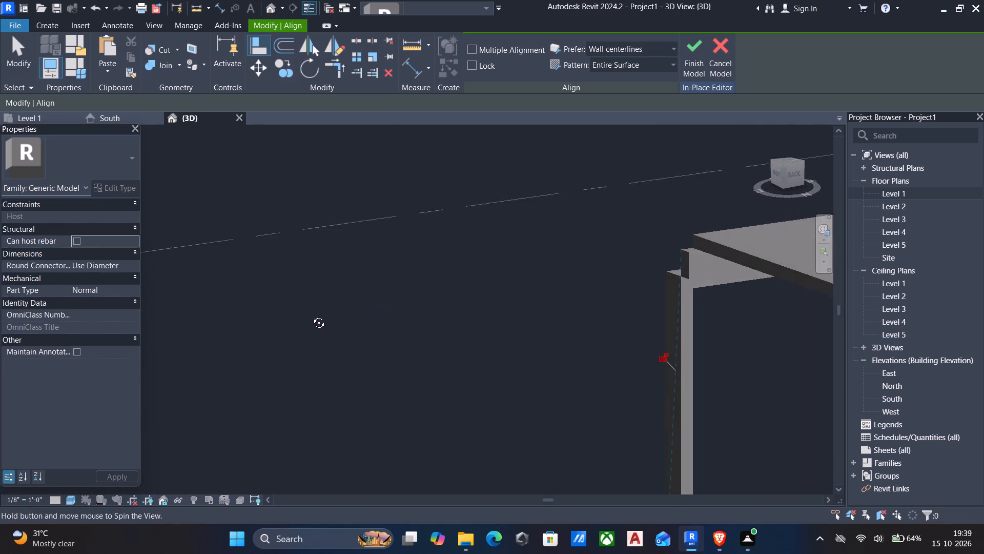
{"action": "middle_click_drag", "start_coordinate": [311, 315], "coordinate": [256, 317], "text": "shift"}
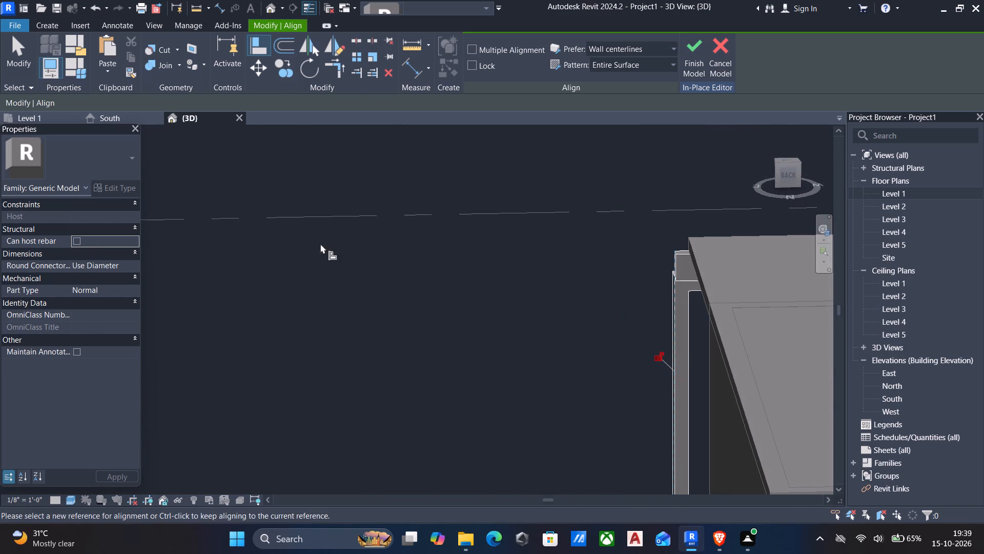
{"action": "left_click", "coordinate": [41, 24]}
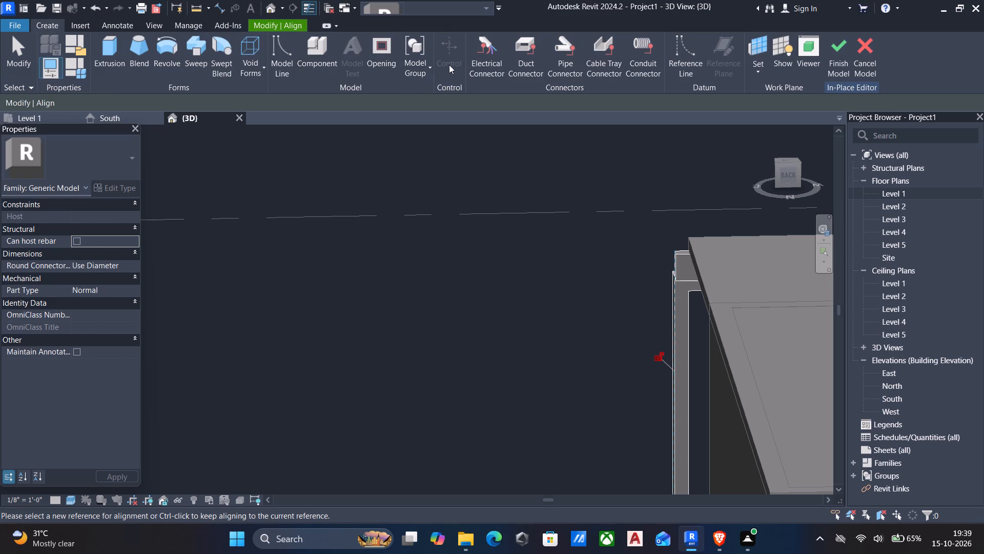
{"action": "left_click", "coordinate": [116, 43]}
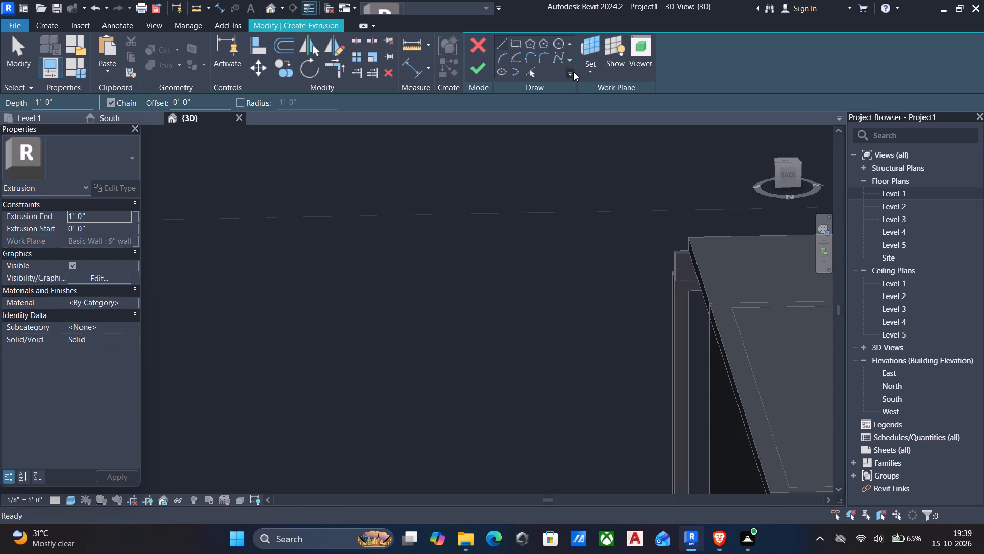
{"action": "left_click", "coordinate": [590, 73]}
{"action": "left_click", "coordinate": [617, 121]}
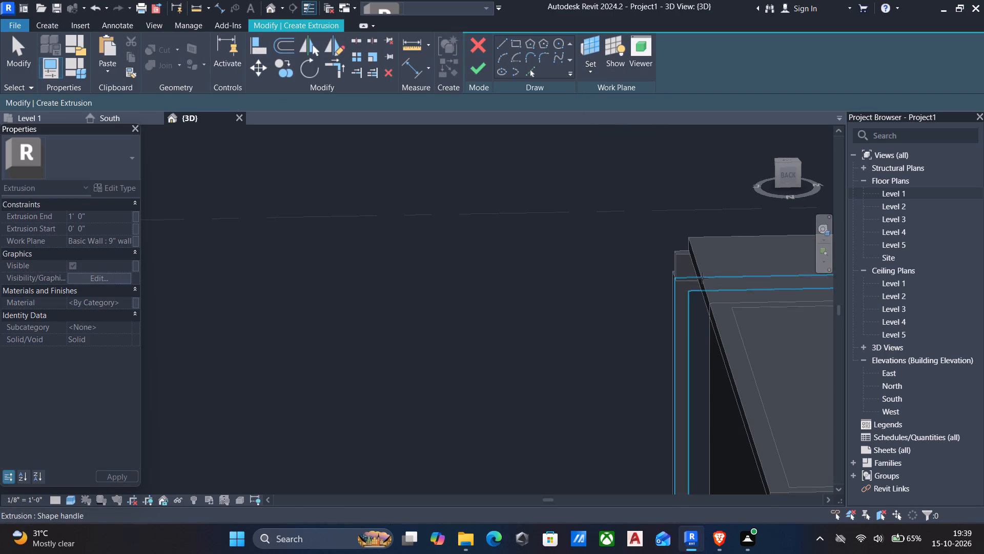
{"action": "left_click", "coordinate": [680, 255]}
{"action": "left_click", "coordinate": [510, 39]}
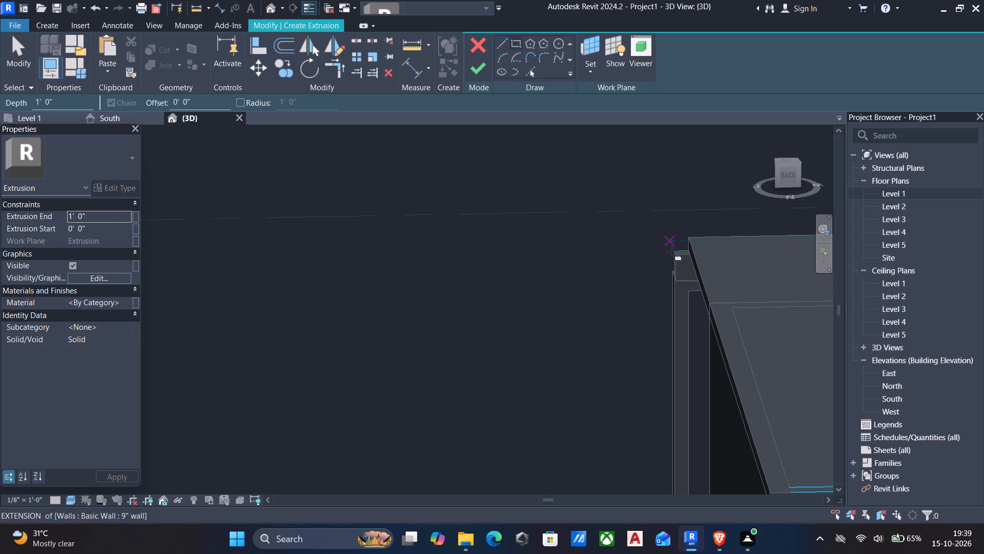
{"action": "scroll", "coordinate": [674, 259], "scroll_direction": "up", "scroll_amount": 4}
{"action": "left_click", "coordinate": [677, 256]}
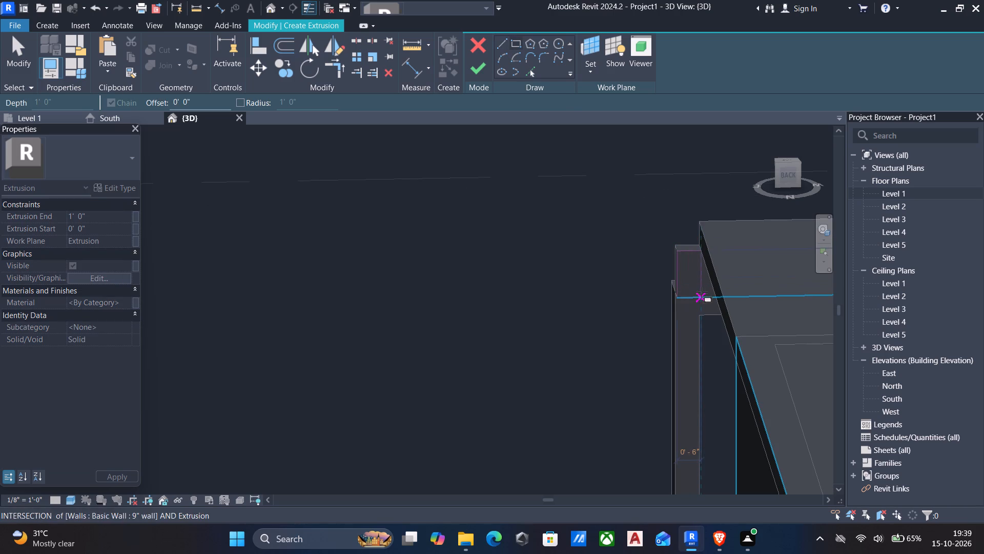
{"action": "left_click", "coordinate": [703, 299]}
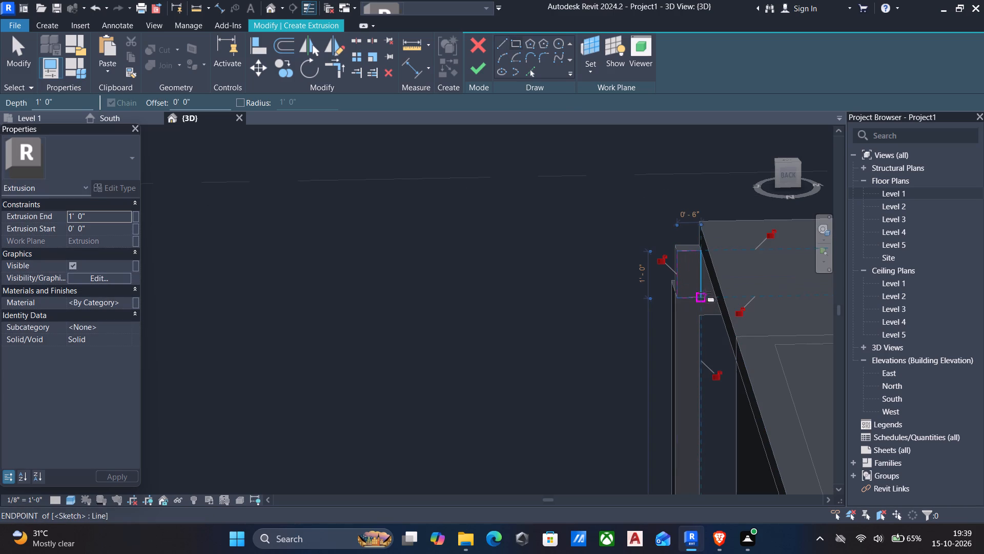
{"action": "key", "text": "Escape"}
{"action": "left_click", "coordinate": [478, 69]}
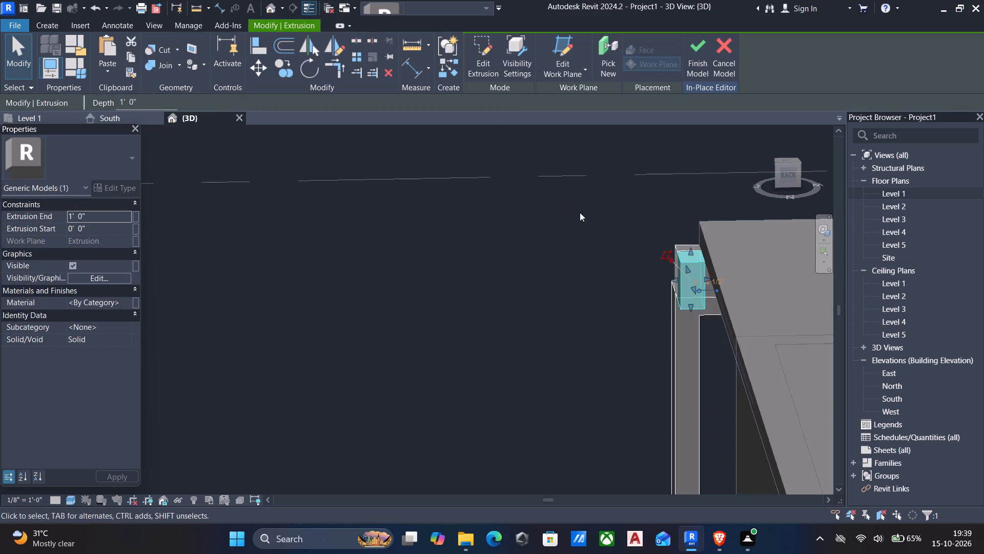
Stretch the new side extrusion across the recess opening to the wall at its far end, for a 9'-6" depth.
{"action": "scroll", "coordinate": [592, 235], "scroll_direction": "down", "scroll_amount": 5}
{"action": "middle_click_drag", "start_coordinate": [591, 244], "coordinate": [811, 328], "text": "shift"}
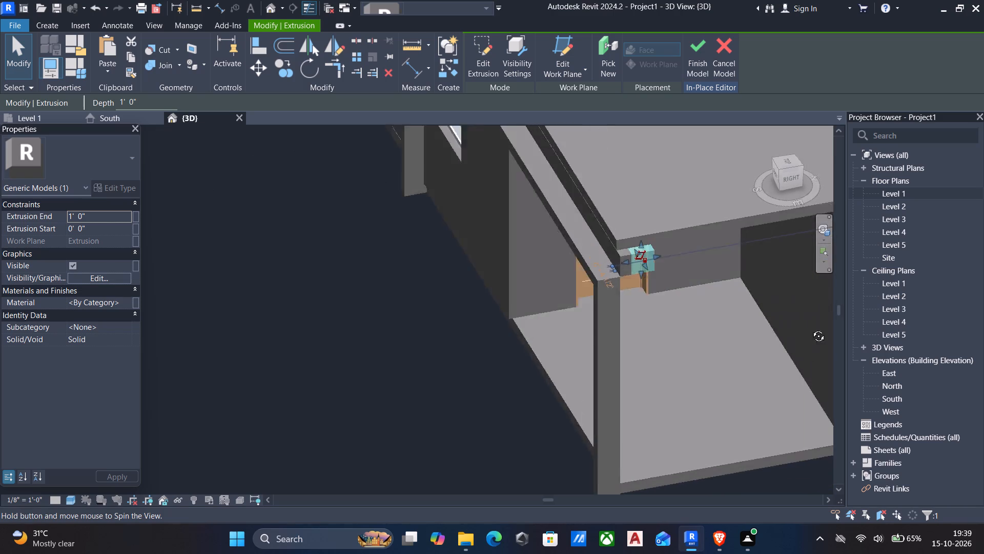
{"action": "middle_click_drag", "start_coordinate": [811, 328], "coordinate": [895, 280], "text": "shift"}
{"action": "middle_click_drag", "start_coordinate": [787, 338], "coordinate": [771, 352]}
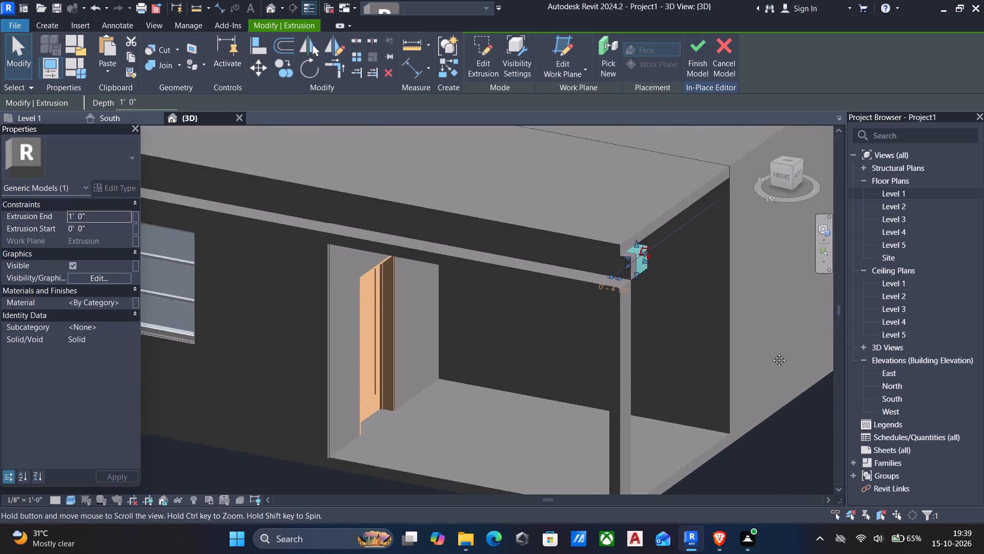
{"action": "middle_click_drag", "start_coordinate": [771, 352], "coordinate": [698, 401]}
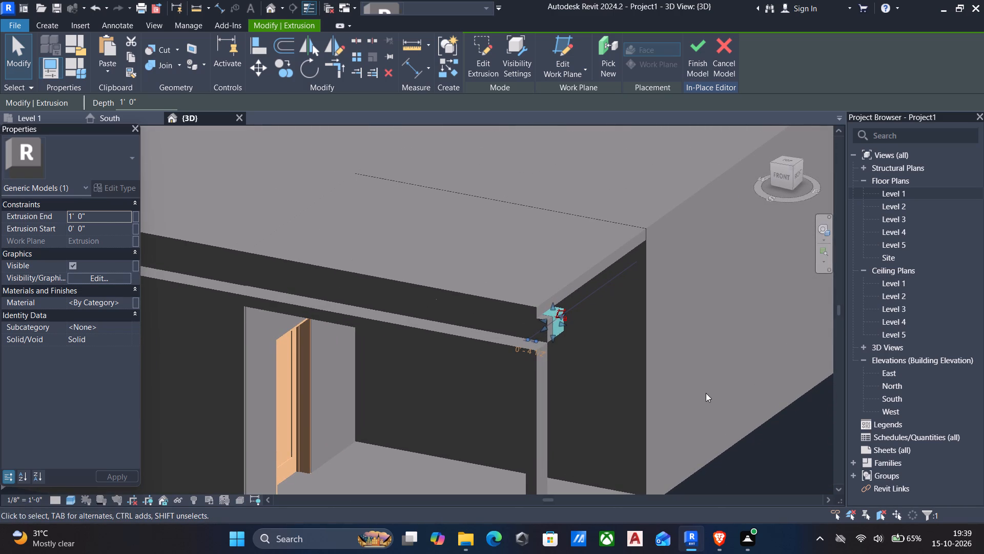
{"action": "middle_click_drag", "start_coordinate": [642, 366], "coordinate": [586, 373]}
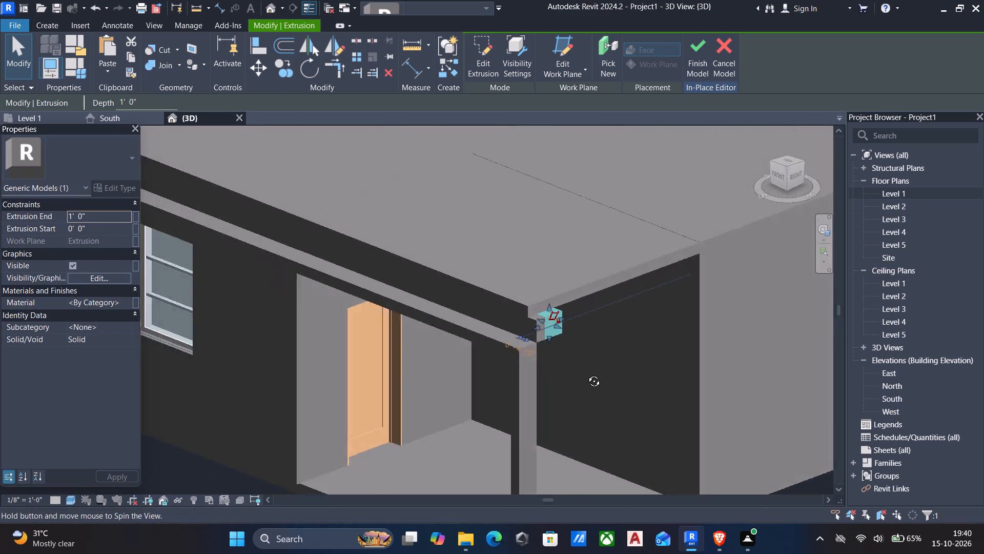
{"action": "middle_click_drag", "start_coordinate": [586, 373], "coordinate": [555, 377]}
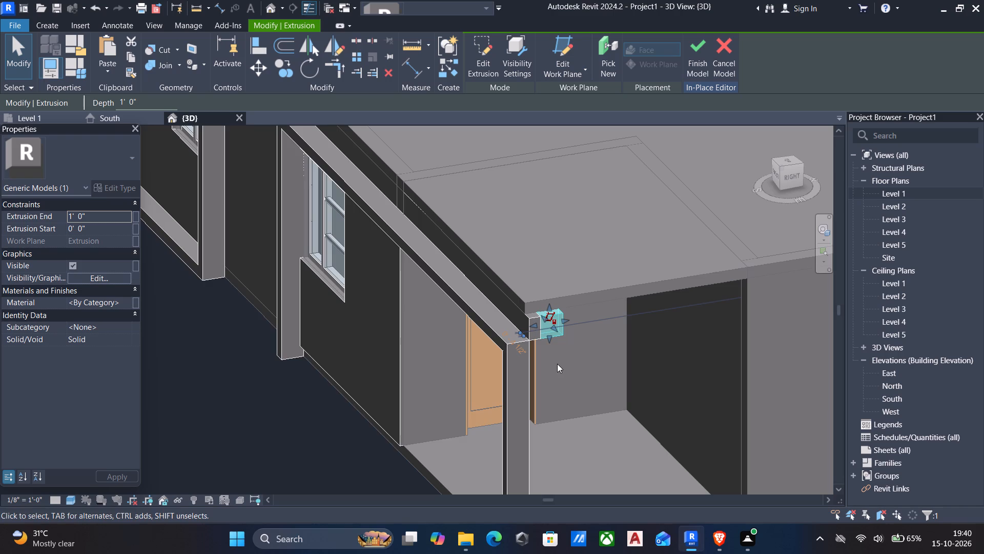
{"action": "middle_click_drag", "start_coordinate": [555, 365], "coordinate": [536, 371]}
{"action": "middle_click_drag", "start_coordinate": [536, 371], "coordinate": [514, 371]}
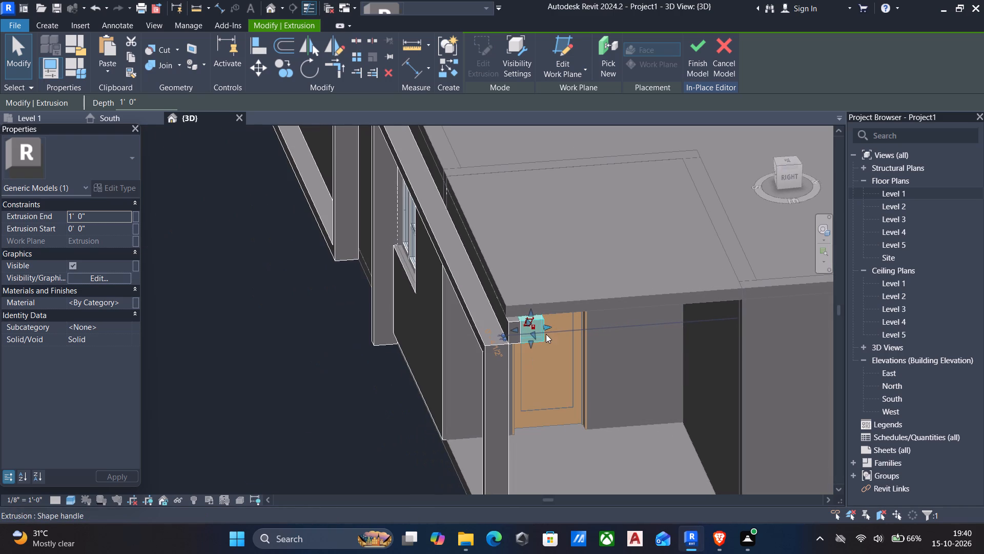
{"action": "left_click_drag", "start_coordinate": [547, 326], "coordinate": [735, 320]}
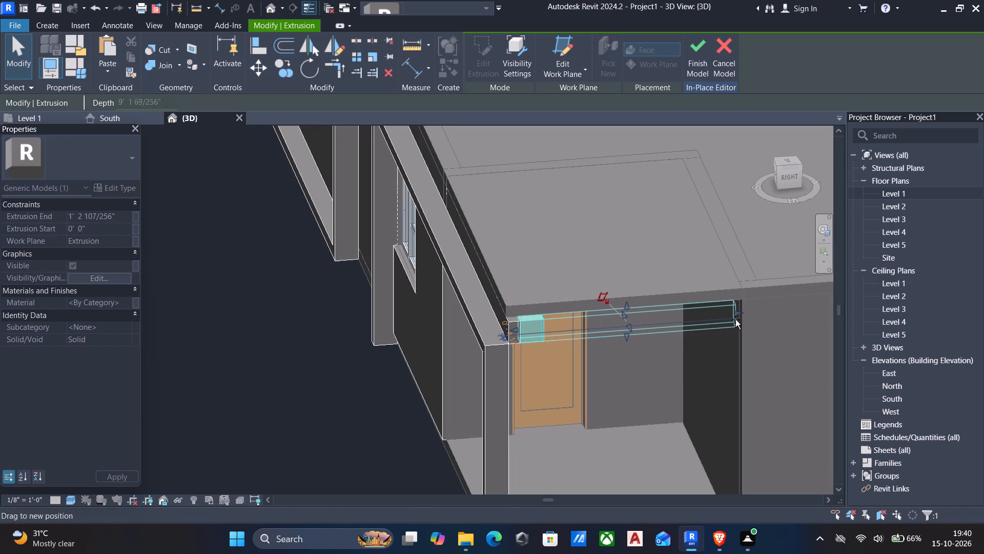
{"action": "left_click_drag", "start_coordinate": [735, 320], "coordinate": [741, 318]}
{"action": "key", "text": "Escape"}
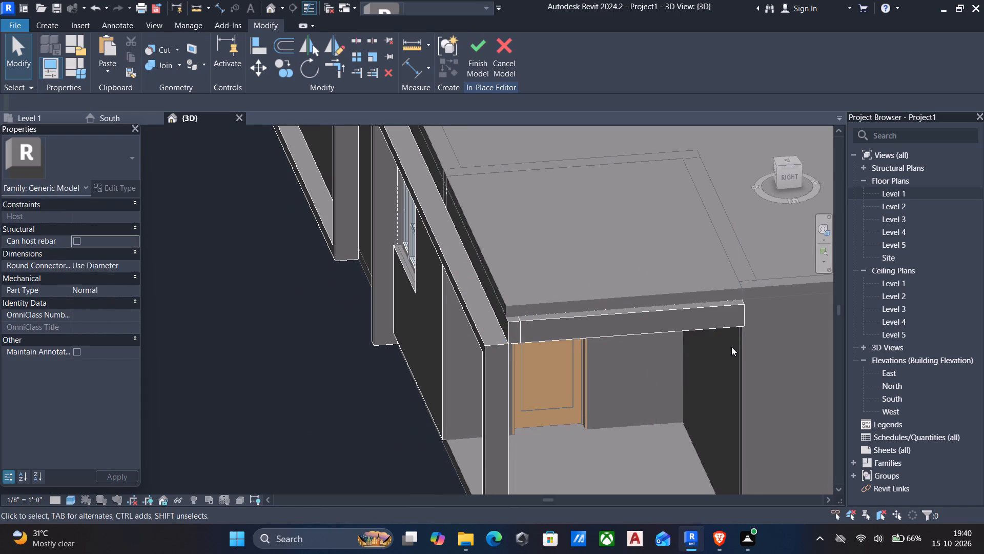
In the front 3D view, widen the side extrusion inward and pull its outer side flush with the slab's east edge.
{"action": "middle_click_drag", "start_coordinate": [730, 349], "coordinate": [674, 320], "text": "shift"}
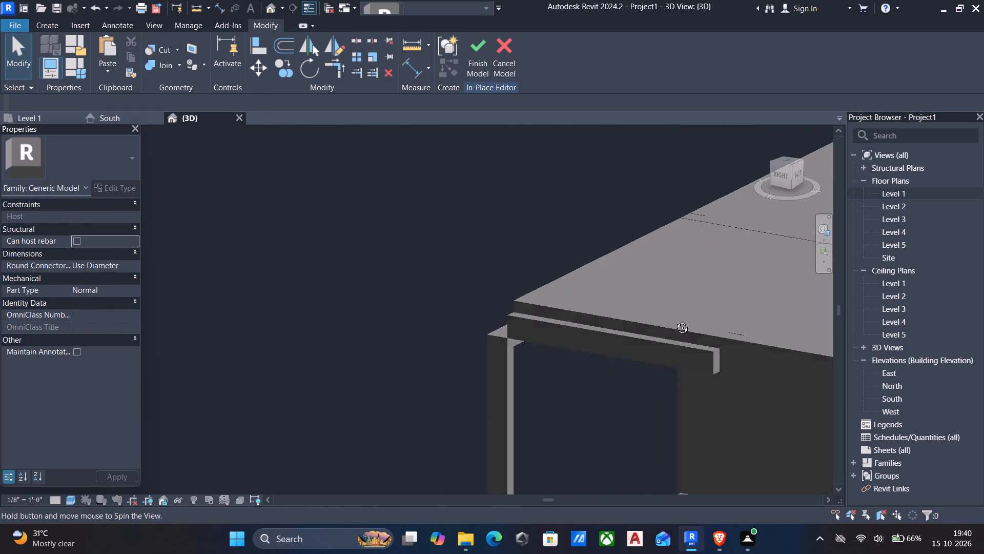
{"action": "middle_click_drag", "start_coordinate": [674, 320], "coordinate": [877, 293], "text": "shift"}
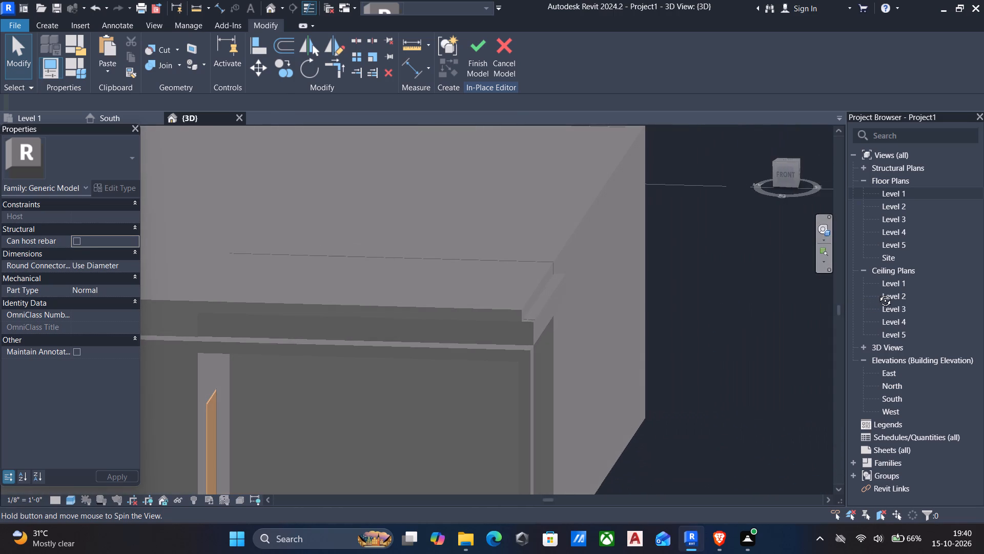
{"action": "middle_click_drag", "start_coordinate": [877, 293], "coordinate": [877, 292], "text": "shift"}
{"action": "key", "text": "Escape"}
{"action": "middle_click_drag", "start_coordinate": [695, 342], "coordinate": [712, 335]}
{"action": "left_click", "coordinate": [536, 300]}
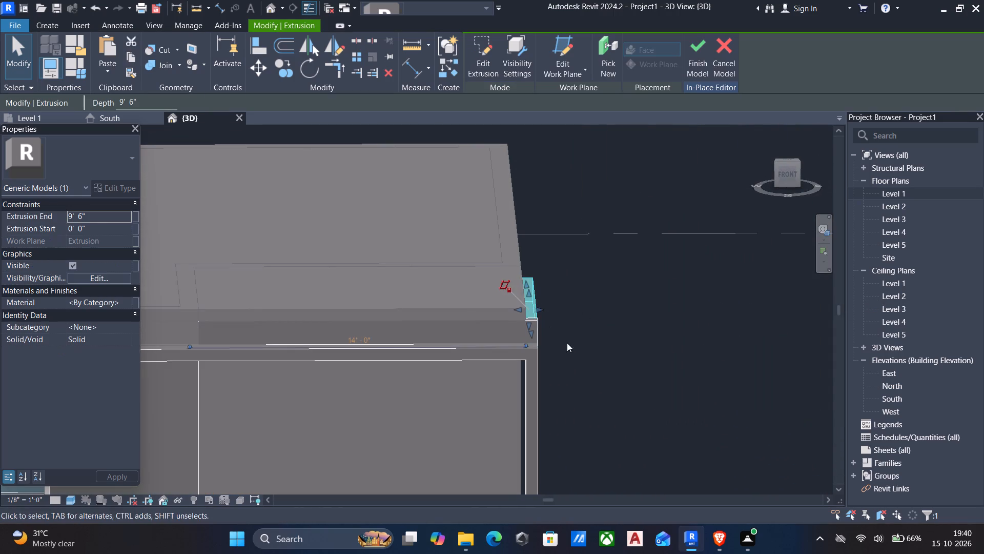
{"action": "middle_click_drag", "start_coordinate": [568, 343], "coordinate": [565, 310], "text": "shift"}
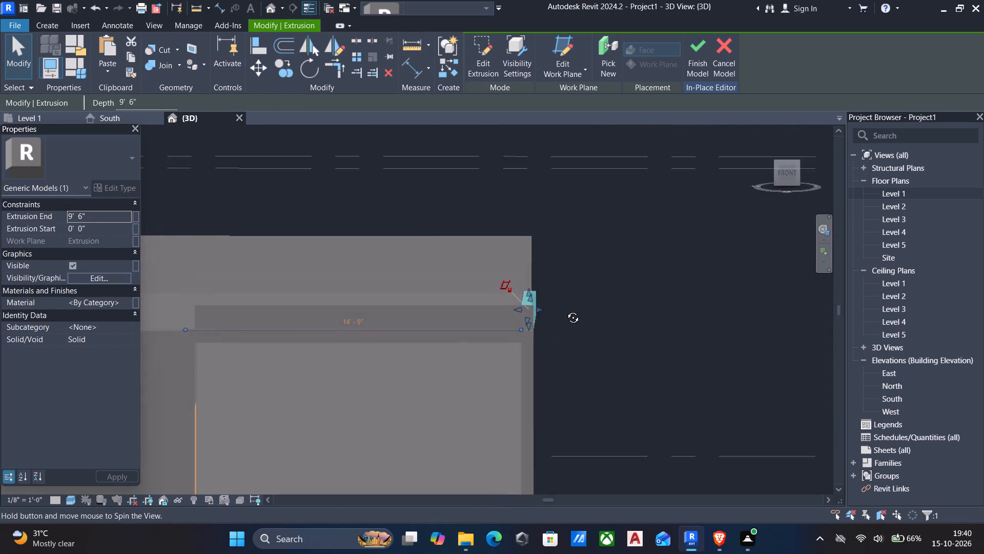
{"action": "middle_click_drag", "start_coordinate": [565, 310], "coordinate": [569, 300], "text": "shift"}
{"action": "left_click", "coordinate": [784, 176]}
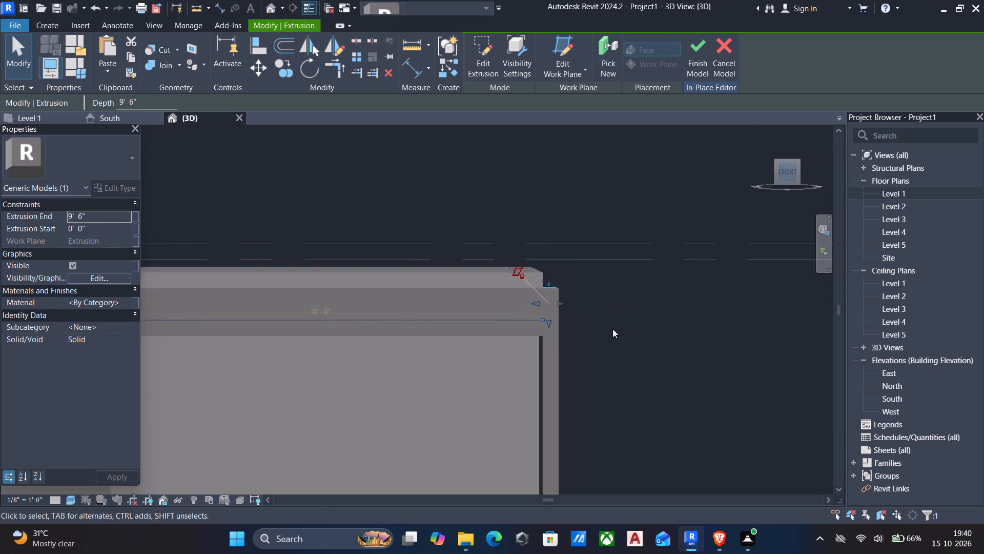
{"action": "scroll", "coordinate": [597, 326], "scroll_direction": "up", "scroll_amount": 5}
{"action": "scroll", "coordinate": [415, 312], "scroll_direction": "up", "scroll_amount": 2}
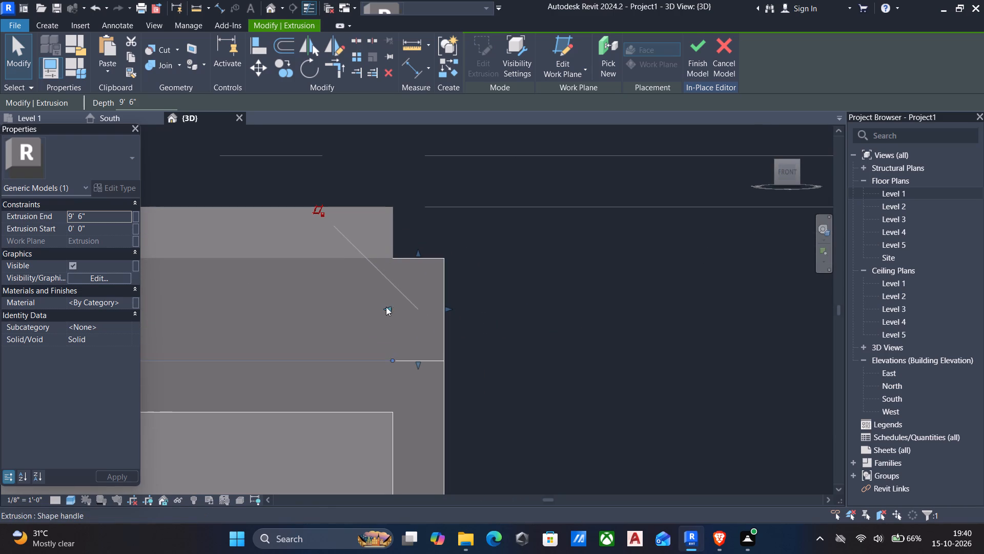
{"action": "left_click_drag", "start_coordinate": [386, 307], "coordinate": [283, 295]}
{"action": "left_click_drag", "start_coordinate": [452, 308], "coordinate": [439, 309]}
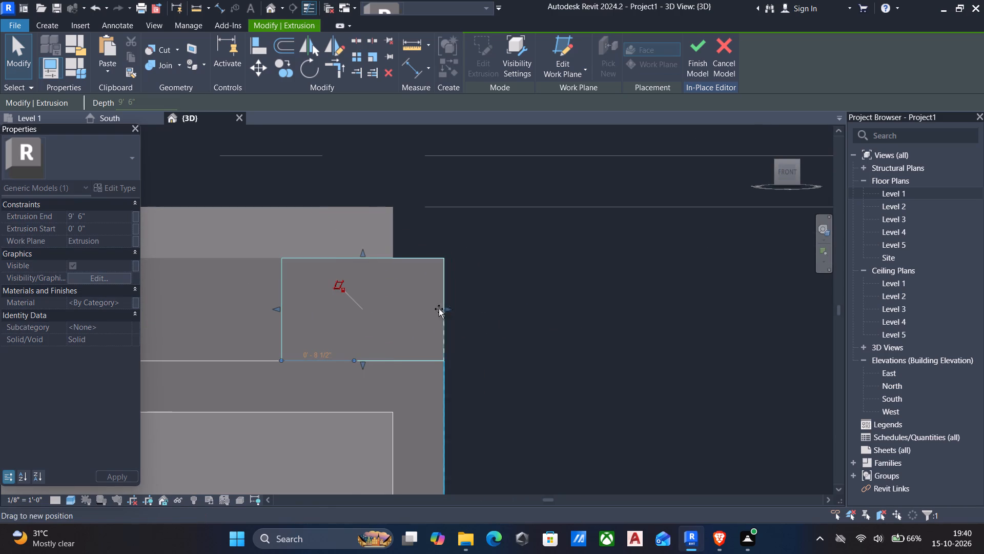
{"action": "left_click_drag", "start_coordinate": [439, 309], "coordinate": [389, 307]}
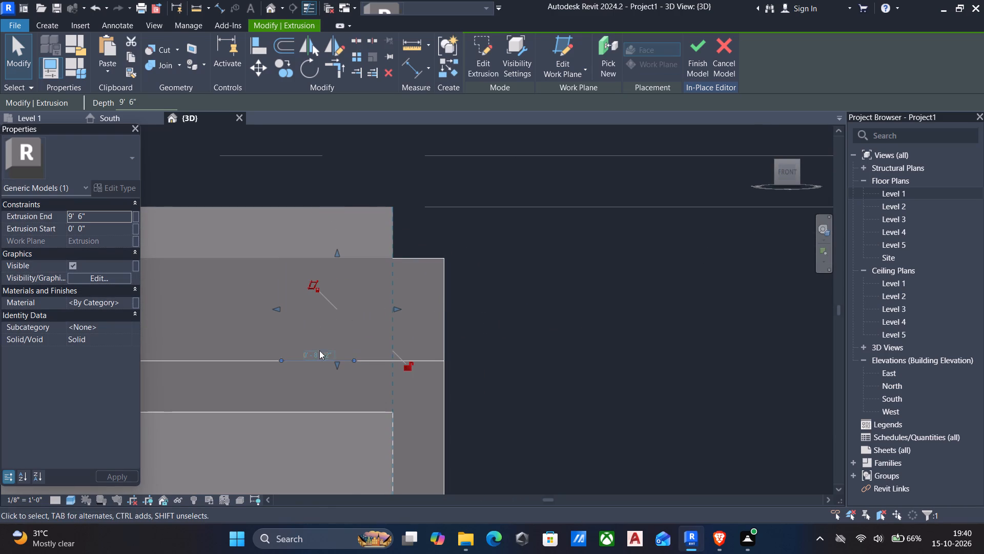
Set the dimension at the side extrusion's inner side to 6" and bring its outer side back flush with the slab edge.
{"action": "left_click", "coordinate": [324, 353]}
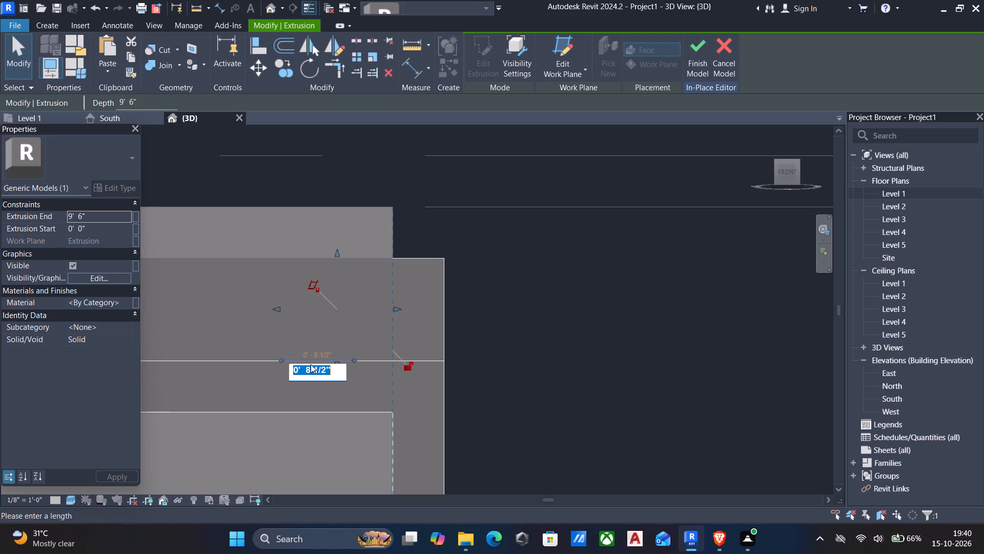
{"action": "type", "text": "6\""}
{"action": "key", "text": "Return"}
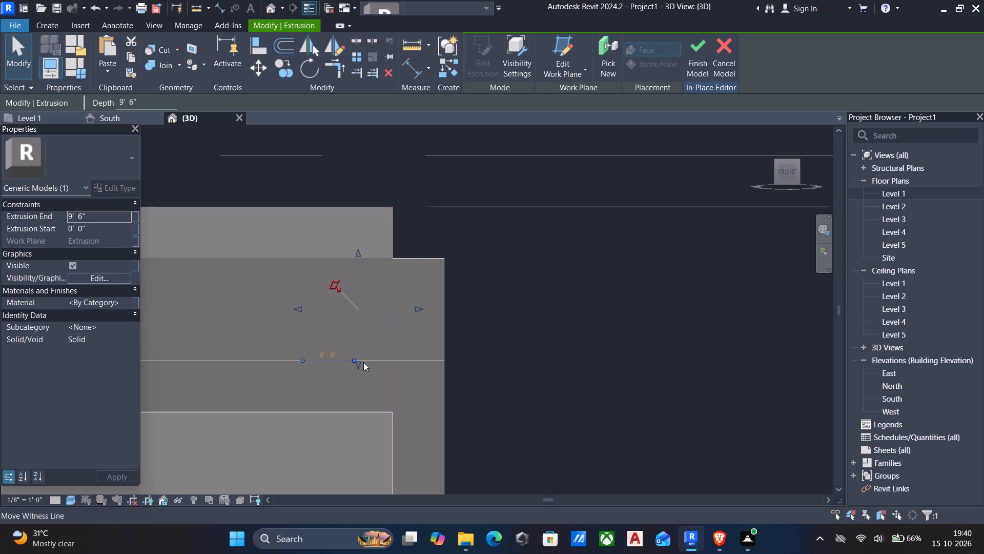
{"action": "left_click_drag", "start_coordinate": [417, 309], "coordinate": [398, 310]}
{"action": "left_click_drag", "start_coordinate": [298, 310], "coordinate": [318, 312]}
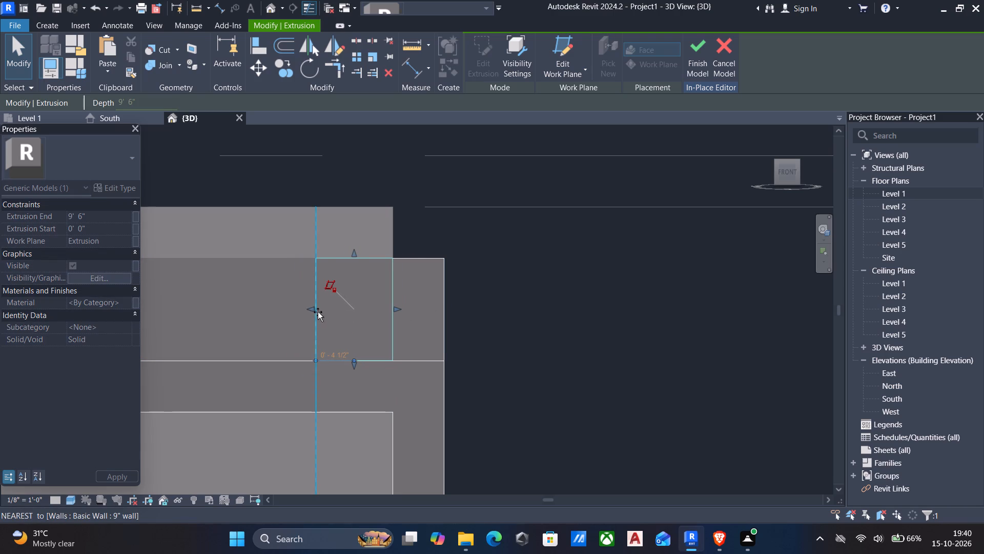
{"action": "left_click_drag", "start_coordinate": [318, 312], "coordinate": [304, 313]}
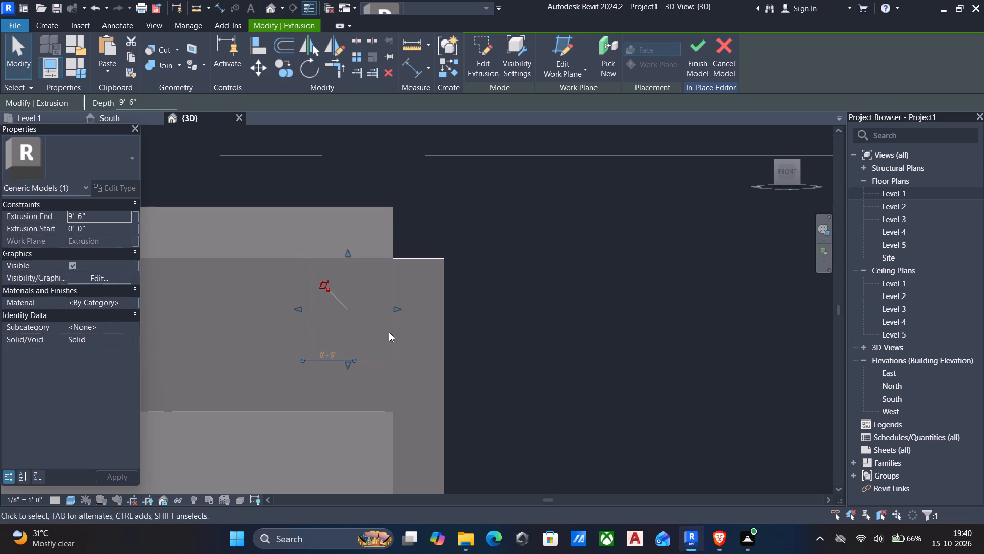
{"action": "key", "text": "Escape"}
Align the front extrusion's east end with the outer face of the side extrusion.
{"action": "scroll", "coordinate": [453, 367], "scroll_direction": "down", "scroll_amount": 3}
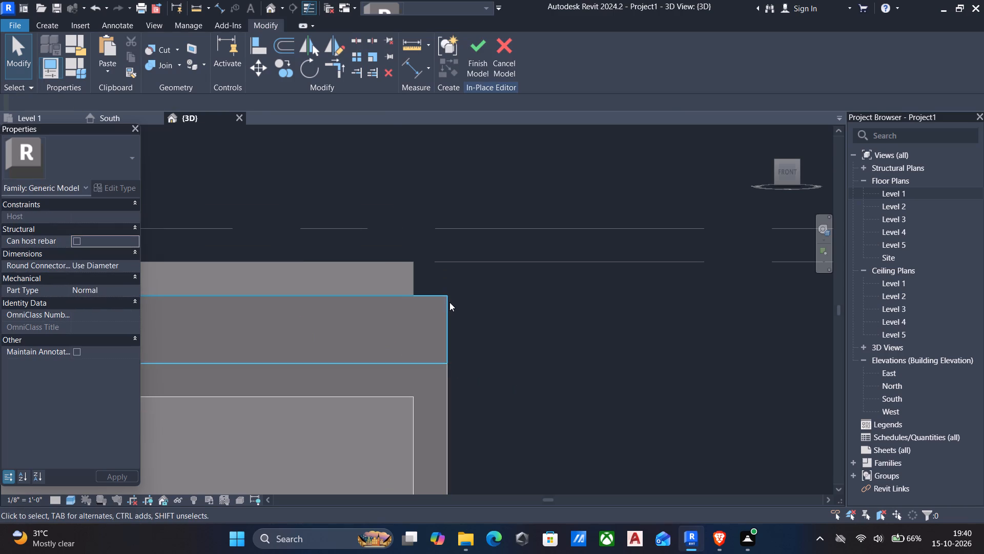
{"action": "middle_click_drag", "start_coordinate": [522, 360], "coordinate": [512, 376], "text": "shift"}
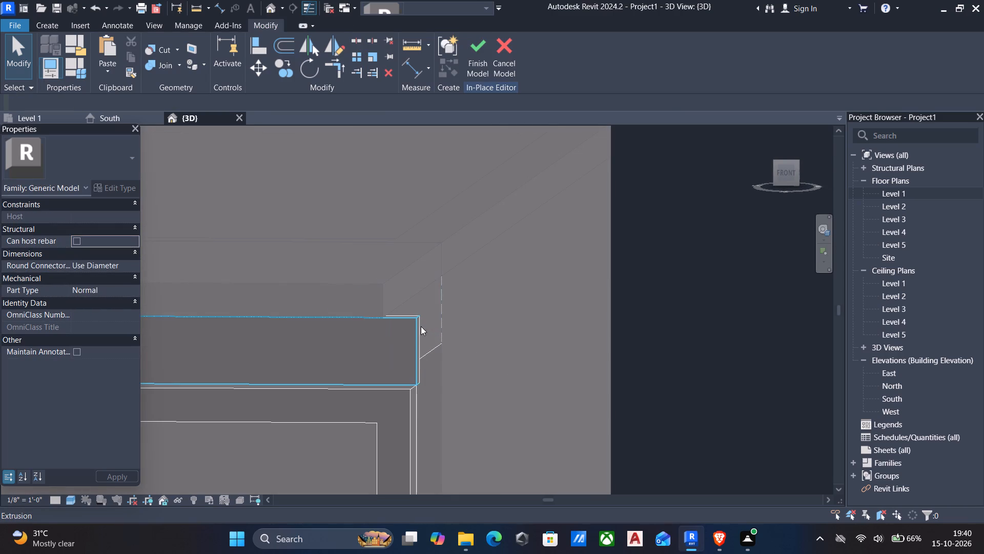
{"action": "left_click", "coordinate": [420, 327]}
{"action": "key", "text": "Escape"}
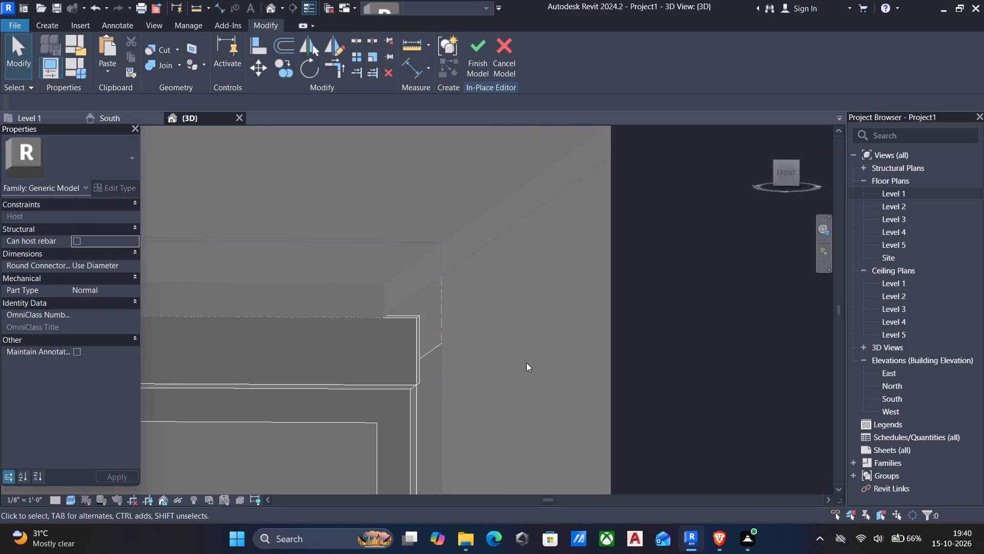
{"action": "key", "text": "a"}
{"action": "key", "text": "l"}
{"action": "middle_click_drag", "start_coordinate": [541, 365], "coordinate": [519, 385], "text": "shift"}
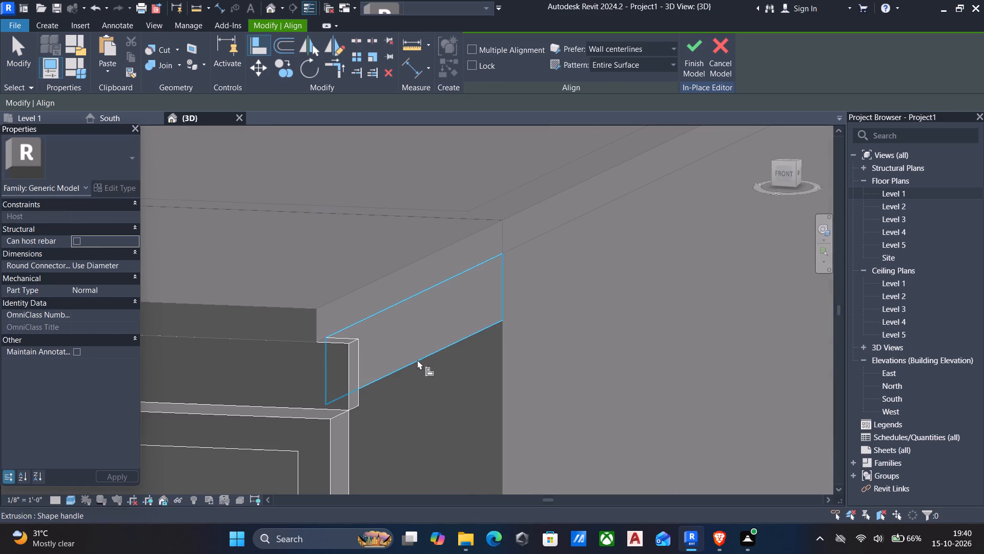
{"action": "left_click", "coordinate": [417, 360]}
{"action": "left_click", "coordinate": [350, 364]}
{"action": "scroll", "coordinate": [410, 389], "scroll_direction": "down", "scroll_amount": 3}
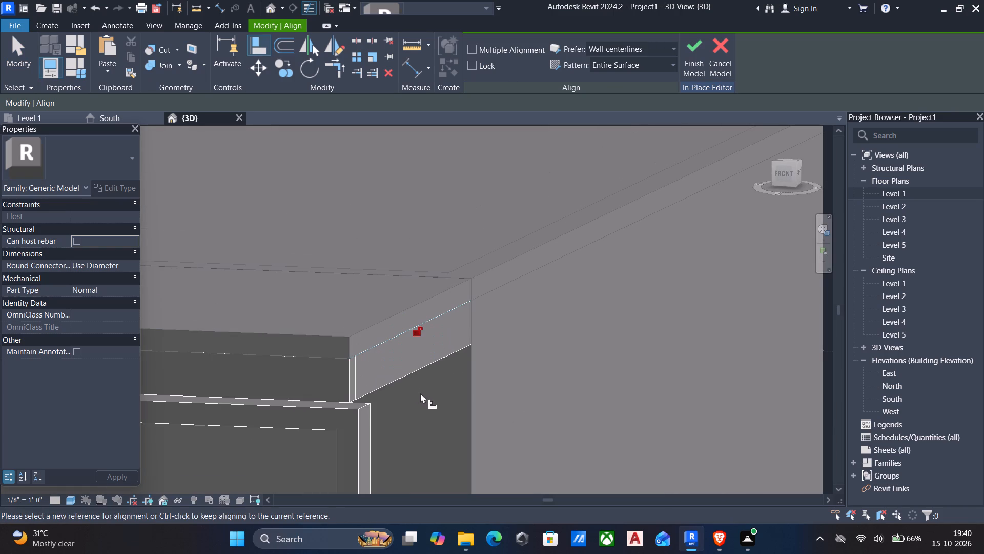
{"action": "key", "text": "Escape"}
{"action": "middle_click_drag", "start_coordinate": [418, 394], "coordinate": [297, 456], "text": "shift"}
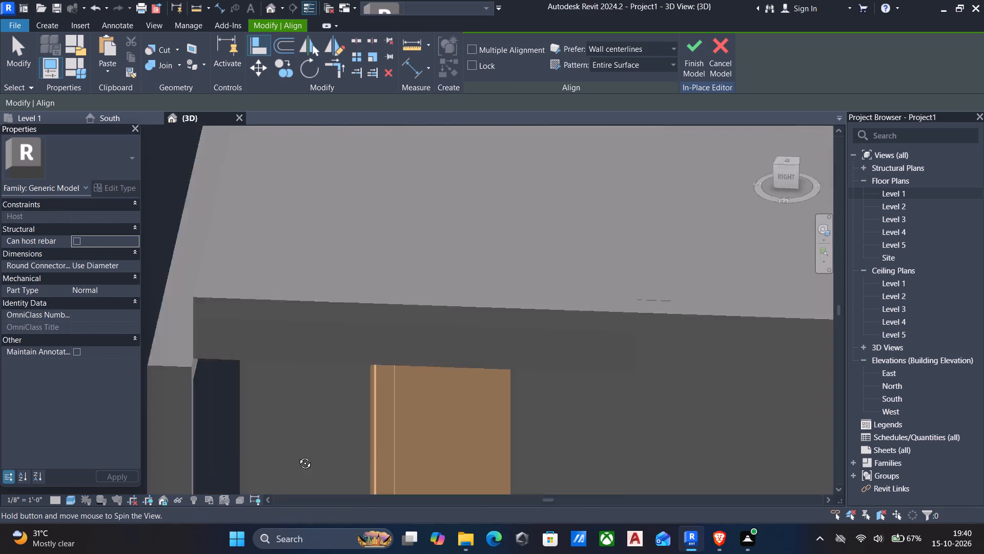
Finish the in-place model that holds the front and side extrusions at the slab edge.
{"action": "middle_click_drag", "start_coordinate": [297, 456], "coordinate": [425, 435], "text": "shift"}
{"action": "scroll", "coordinate": [429, 439], "scroll_direction": "down", "scroll_amount": 5}
{"action": "middle_click_drag", "start_coordinate": [450, 412], "coordinate": [588, 394], "text": "shift"}
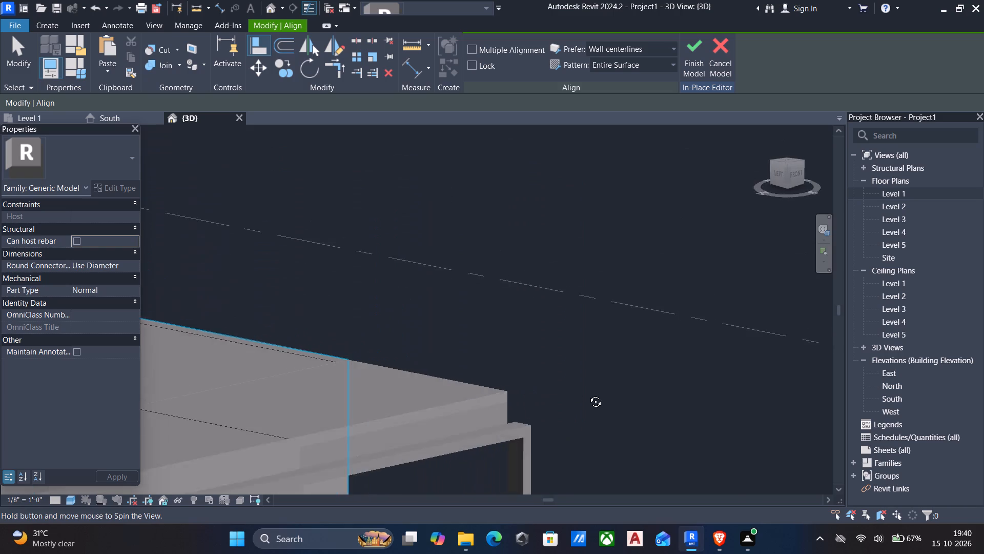
{"action": "middle_click_drag", "start_coordinate": [588, 394], "coordinate": [231, 436], "text": "shift"}
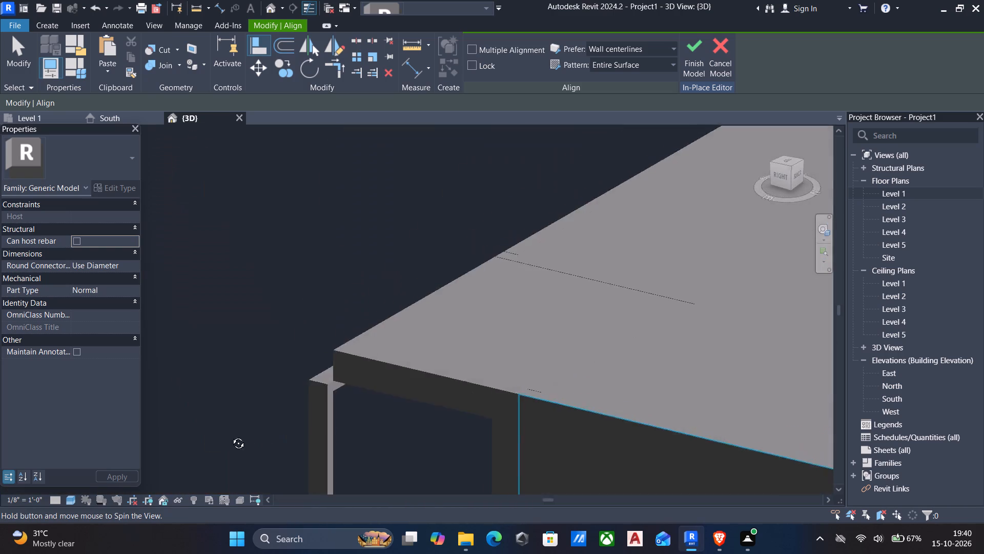
{"action": "middle_click_drag", "start_coordinate": [231, 436], "coordinate": [411, 414], "text": "shift"}
{"action": "scroll", "coordinate": [414, 414], "scroll_direction": "down", "scroll_amount": 5, "text": "shift"}
{"action": "middle_click_drag", "start_coordinate": [463, 385], "coordinate": [506, 373]}
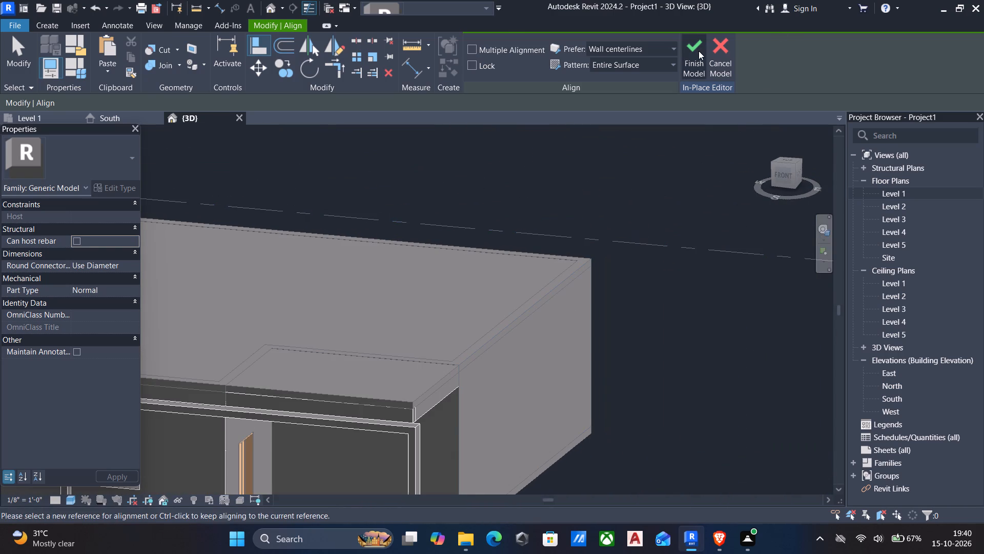
{"action": "left_click", "coordinate": [699, 51]}
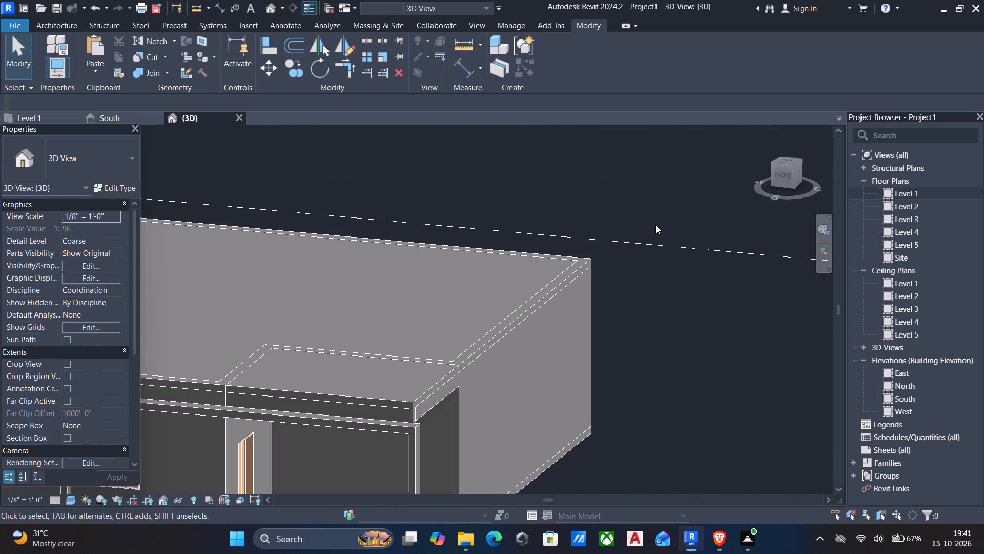
Reopen the facade frame's in-place model and start an extrusion on the back face of the frame's top beam.
{"action": "middle_click_drag", "start_coordinate": [626, 286], "coordinate": [542, 77], "text": "shift"}
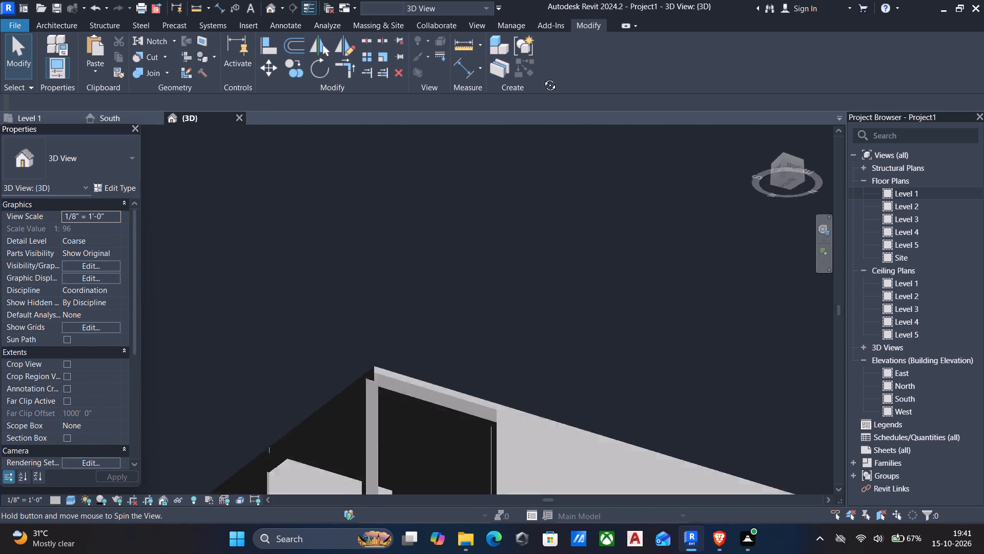
{"action": "middle_click_drag", "start_coordinate": [542, 77], "coordinate": [383, 184], "text": "shift"}
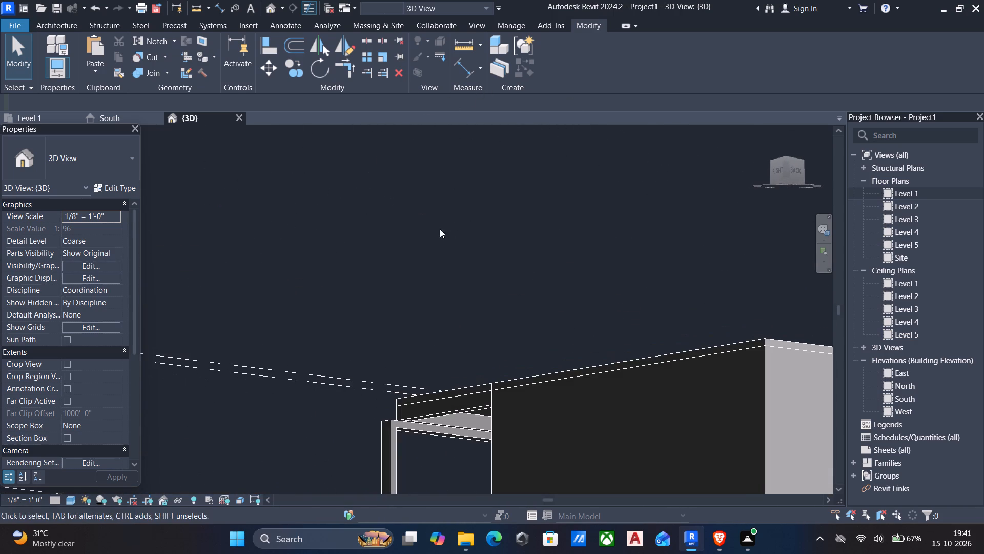
{"action": "left_click", "coordinate": [410, 431]}
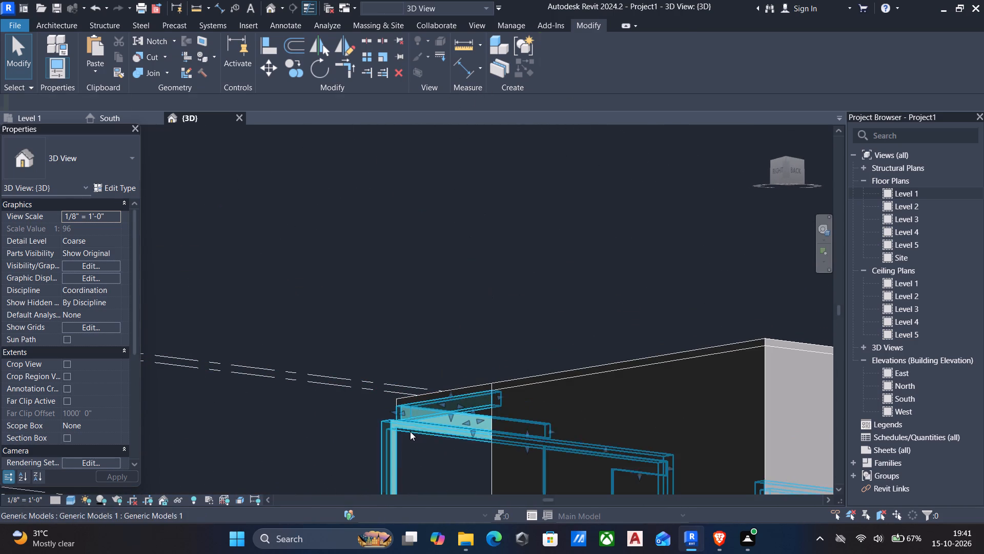
{"action": "left_click", "coordinate": [548, 56]}
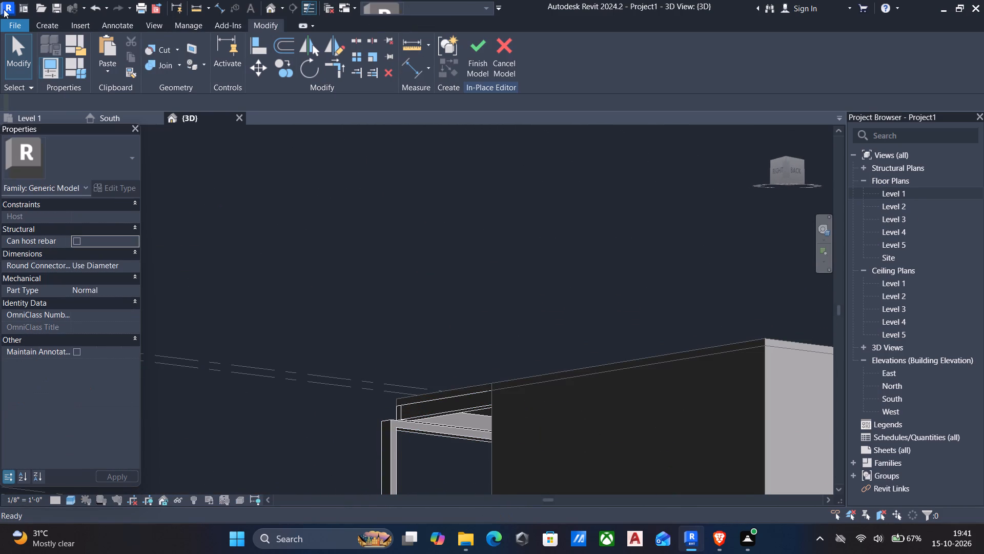
{"action": "left_click", "coordinate": [51, 21]}
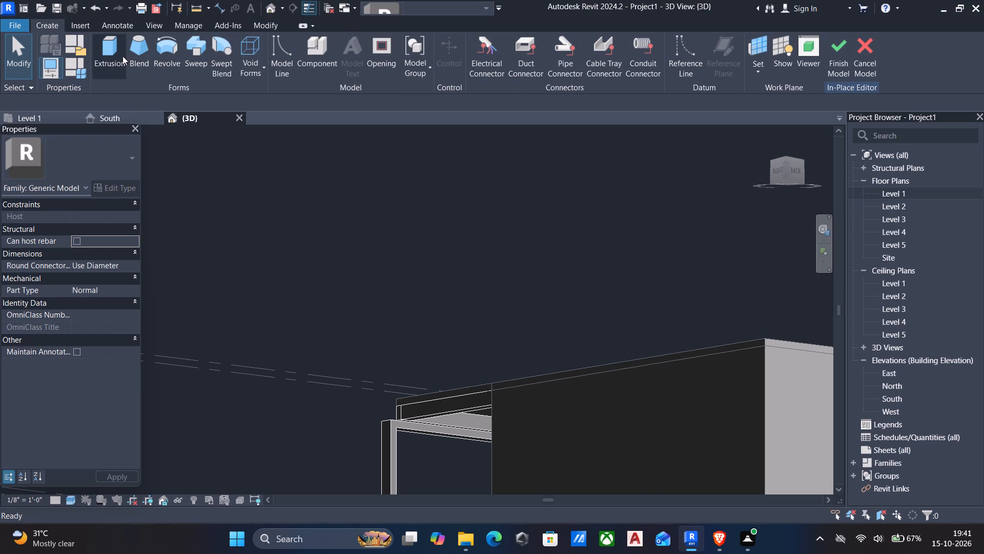
{"action": "left_click", "coordinate": [122, 56]}
{"action": "left_click", "coordinate": [580, 74]}
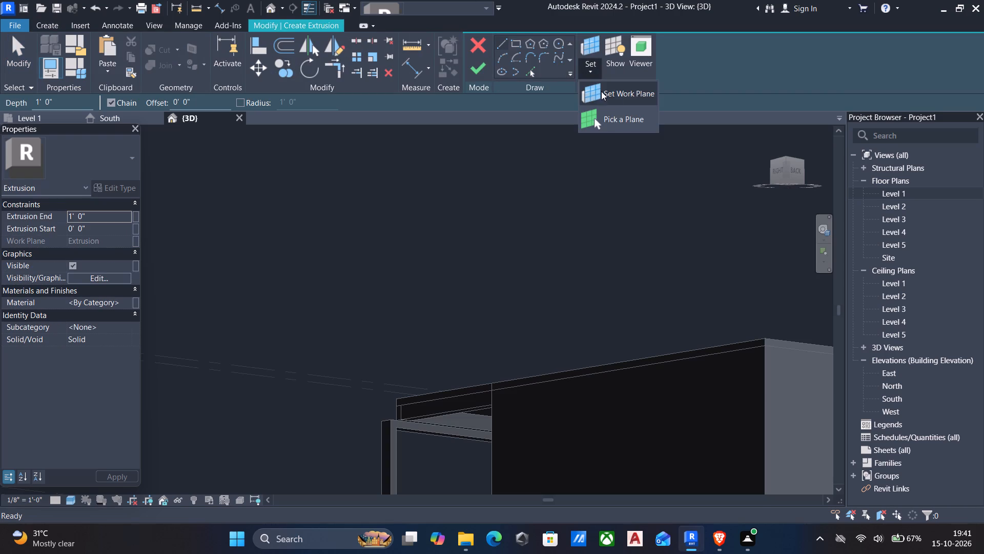
{"action": "left_click", "coordinate": [626, 117]}
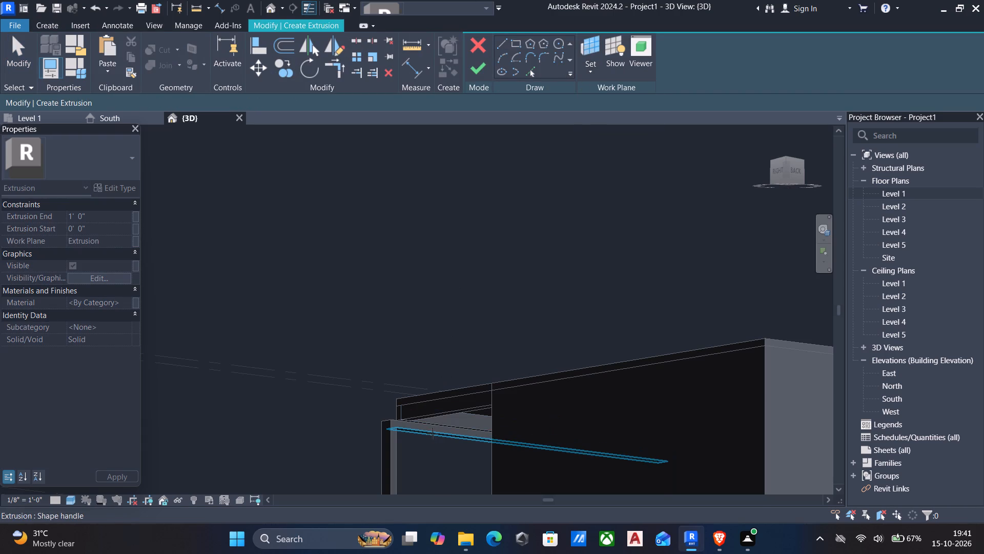
{"action": "left_click", "coordinate": [433, 431]}
Sketch a rectangle 8" high and about 2' wide at the east end of the beam and extrude it 1'-0".
{"action": "scroll", "coordinate": [414, 432], "scroll_direction": "up", "scroll_amount": 1}
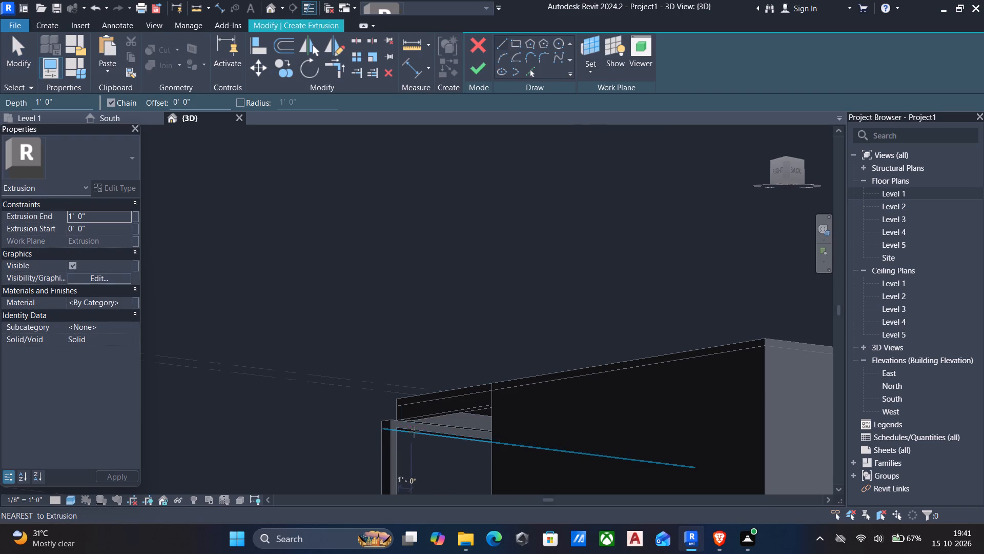
{"action": "scroll", "coordinate": [414, 432], "scroll_direction": "up", "scroll_amount": 2}
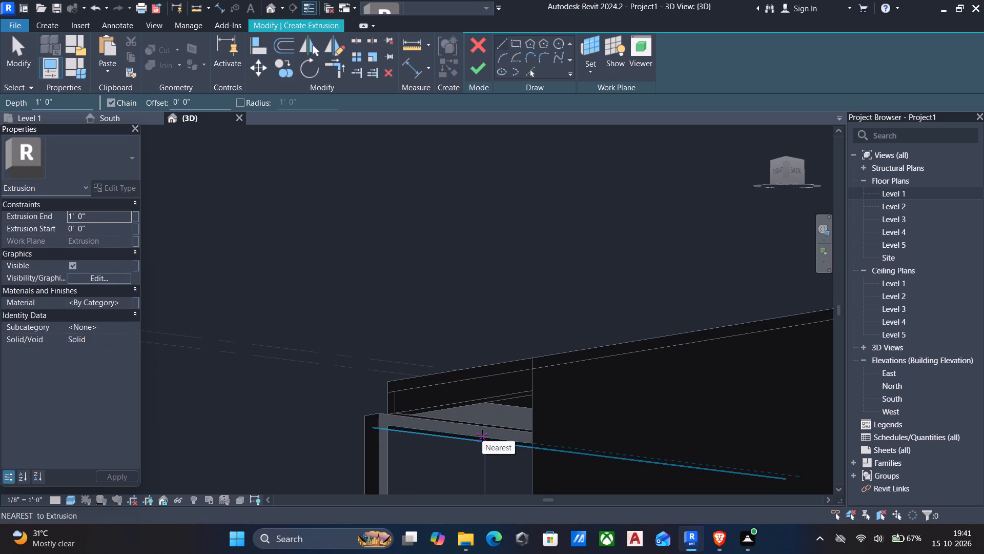
{"action": "scroll", "coordinate": [483, 436], "scroll_direction": "up", "scroll_amount": 3}
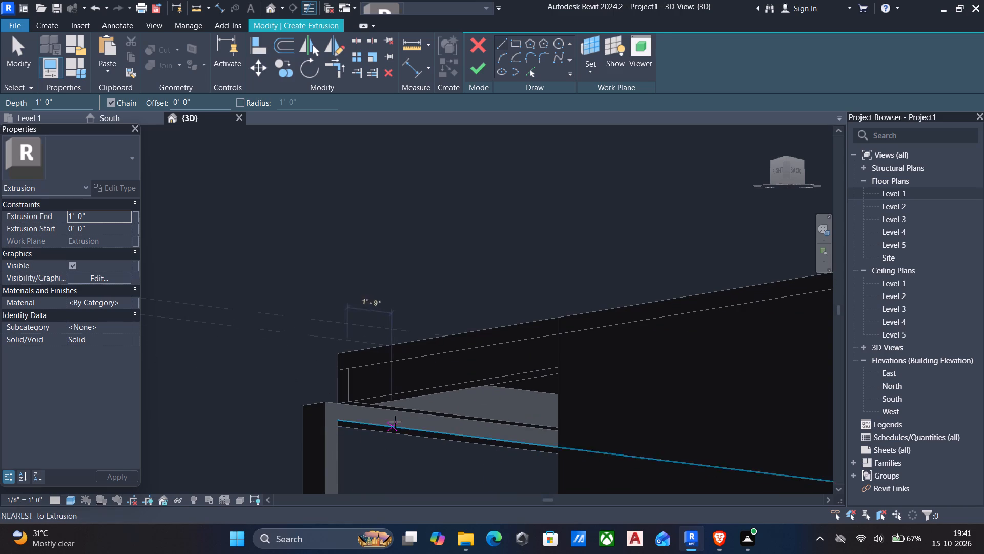
{"action": "middle_click_drag", "start_coordinate": [396, 422], "coordinate": [462, 453], "text": "shift"}
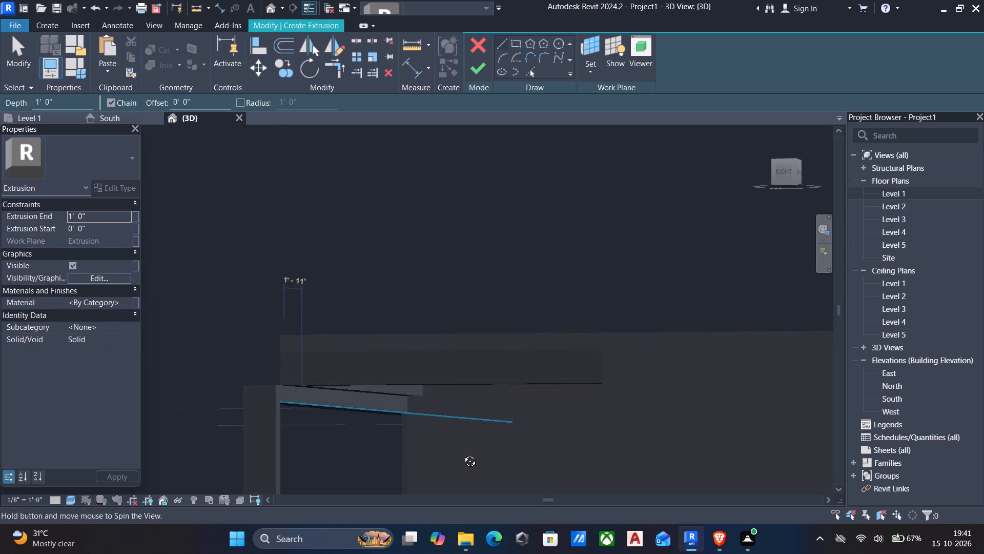
{"action": "middle_click_drag", "start_coordinate": [462, 453], "coordinate": [462, 453], "text": "shift"}
{"action": "scroll", "coordinate": [422, 418], "scroll_direction": "up", "scroll_amount": 5}
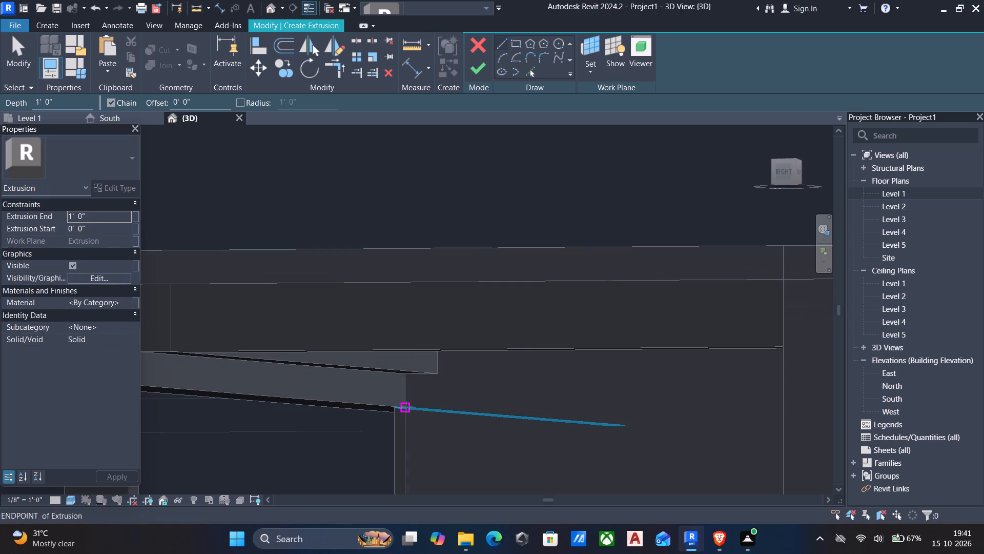
{"action": "scroll", "coordinate": [404, 374], "scroll_direction": "up", "scroll_amount": 5}
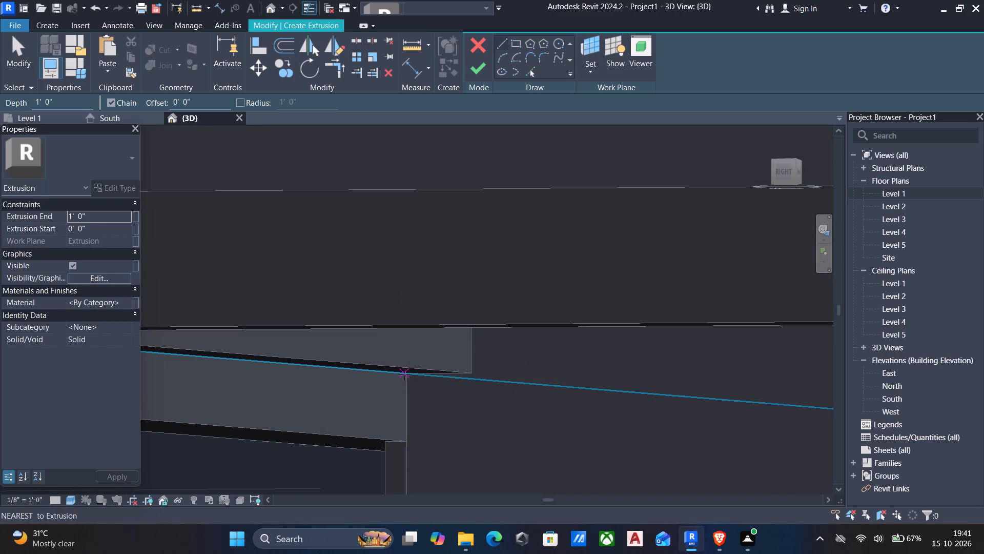
{"action": "left_click", "coordinate": [406, 374]}
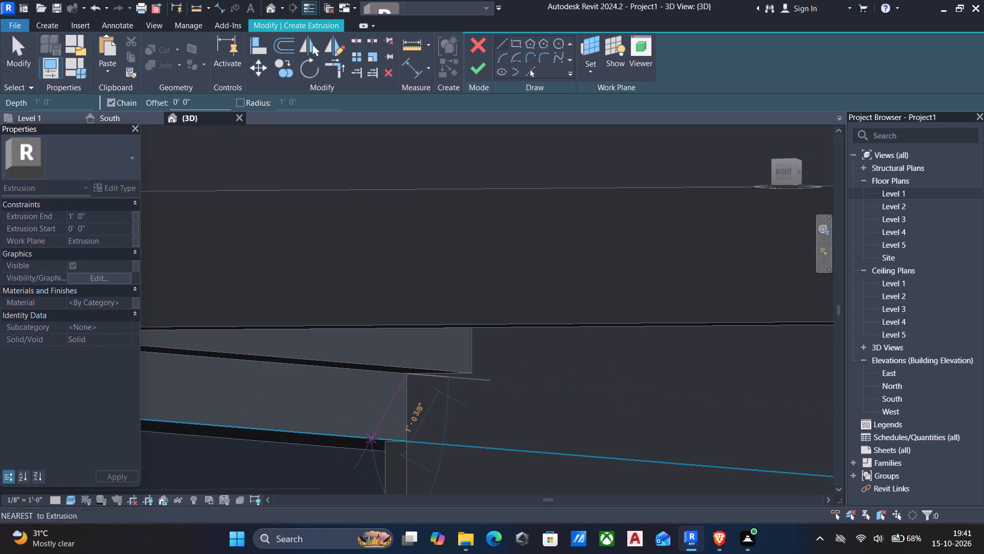
{"action": "key", "text": "Escape"}
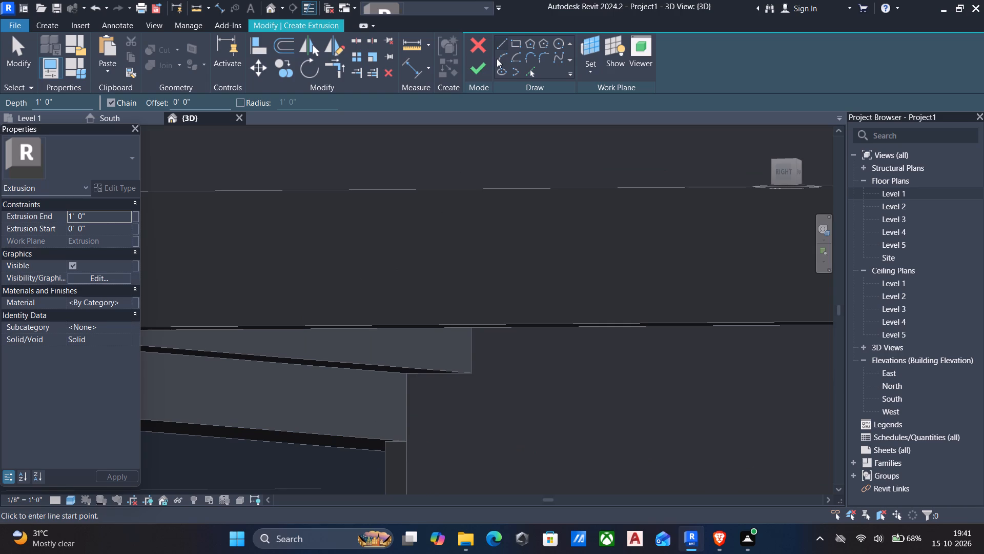
{"action": "left_click", "coordinate": [513, 46]}
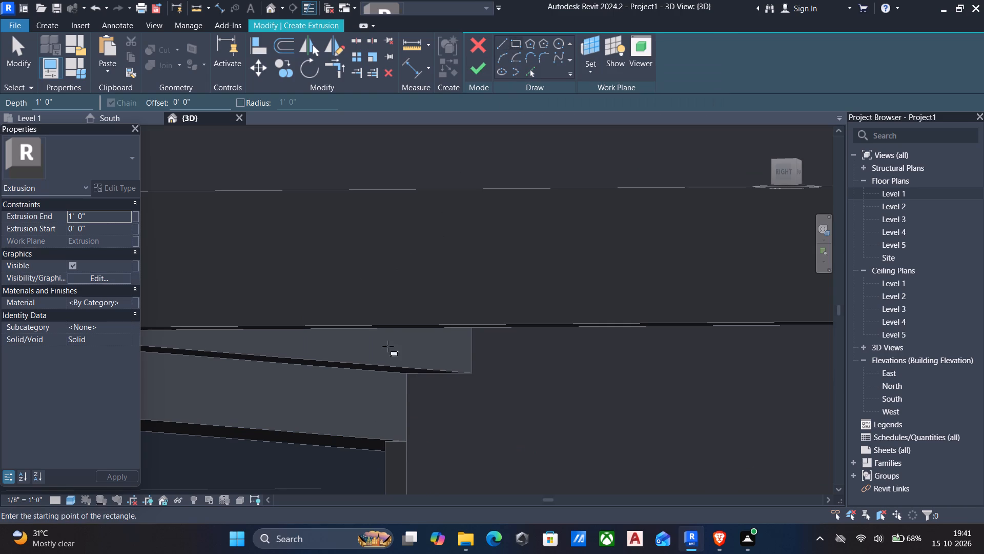
{"action": "left_click", "coordinate": [407, 377]}
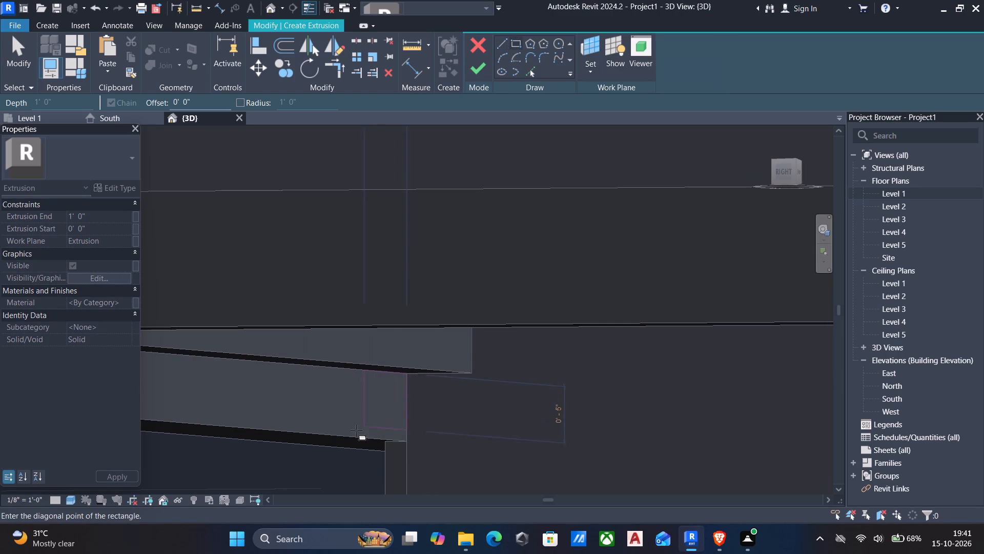
{"action": "left_click", "coordinate": [329, 435]}
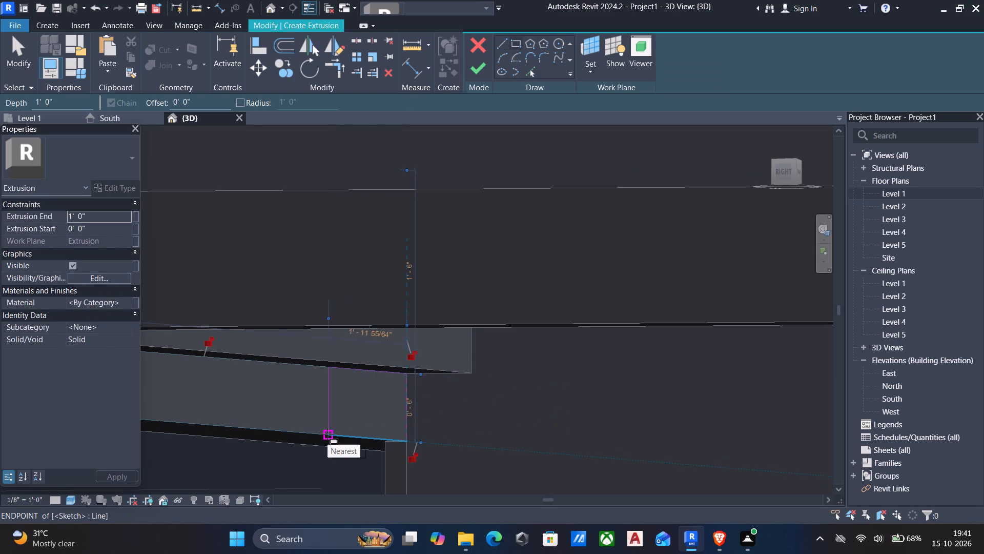
{"action": "key", "text": "Escape"}
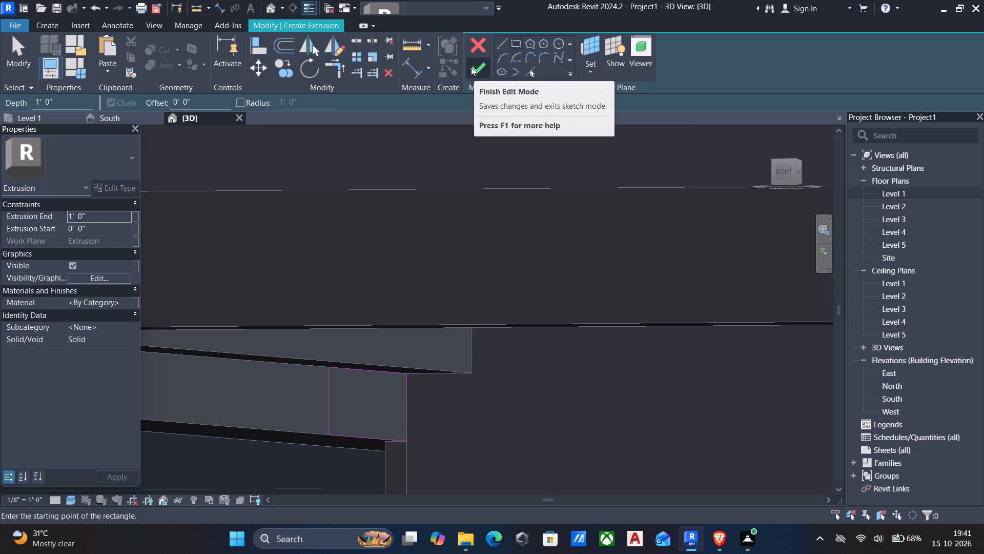
{"action": "left_click", "coordinate": [471, 67]}
Stretch the new extrusion across the recess toward its far wall, to a depth of 10'-4 1/2".
{"action": "scroll", "coordinate": [537, 259], "scroll_direction": "down", "scroll_amount": 5}
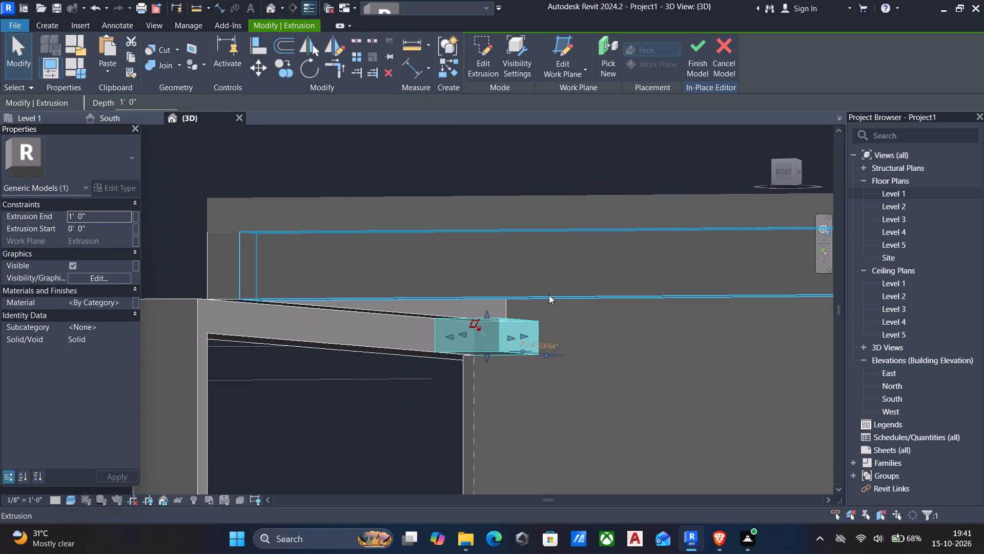
{"action": "middle_click_drag", "start_coordinate": [549, 295], "coordinate": [590, 283], "text": "shift"}
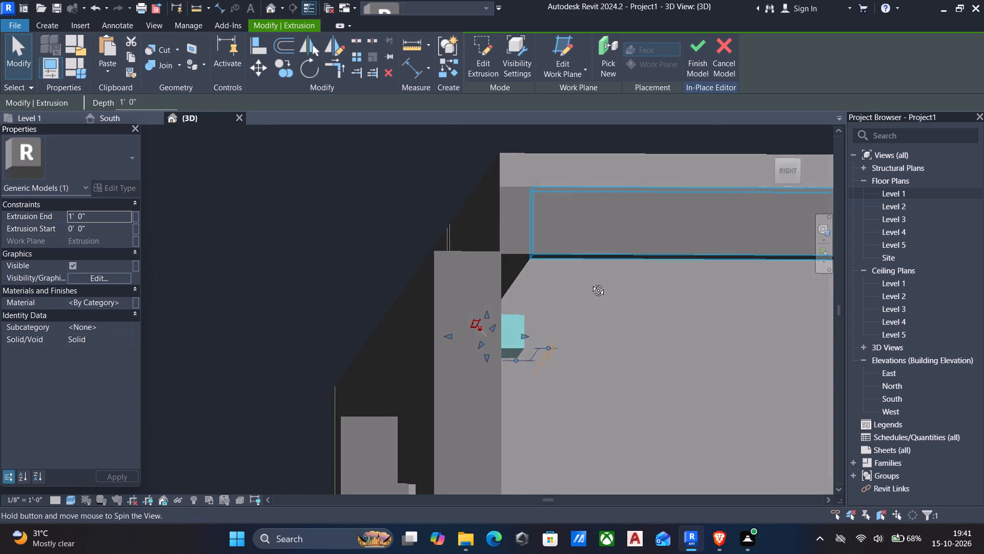
{"action": "middle_click_drag", "start_coordinate": [590, 283], "coordinate": [581, 292], "text": "shift"}
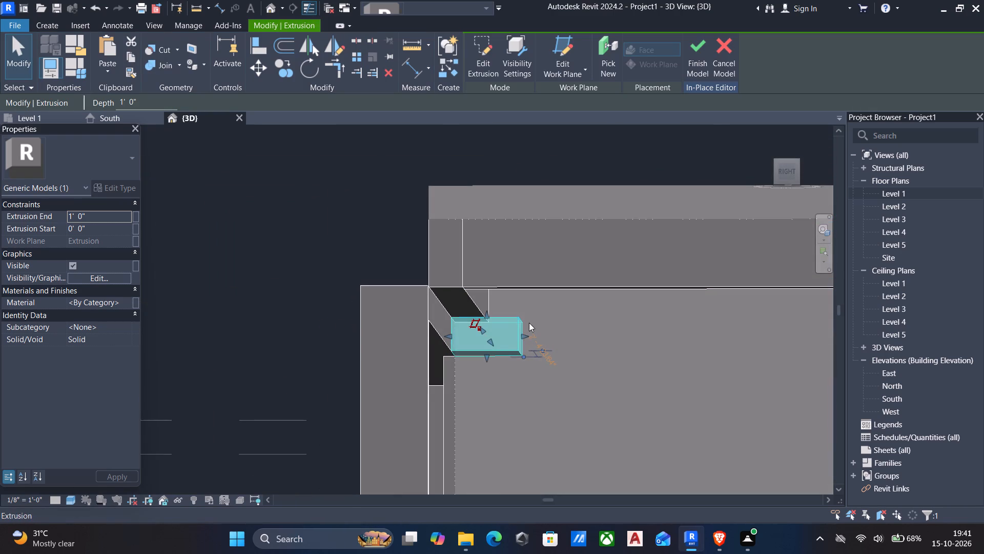
{"action": "scroll", "coordinate": [523, 337], "scroll_direction": "down", "scroll_amount": 4}
{"action": "left_click_drag", "start_coordinate": [524, 337], "coordinate": [578, 347]}
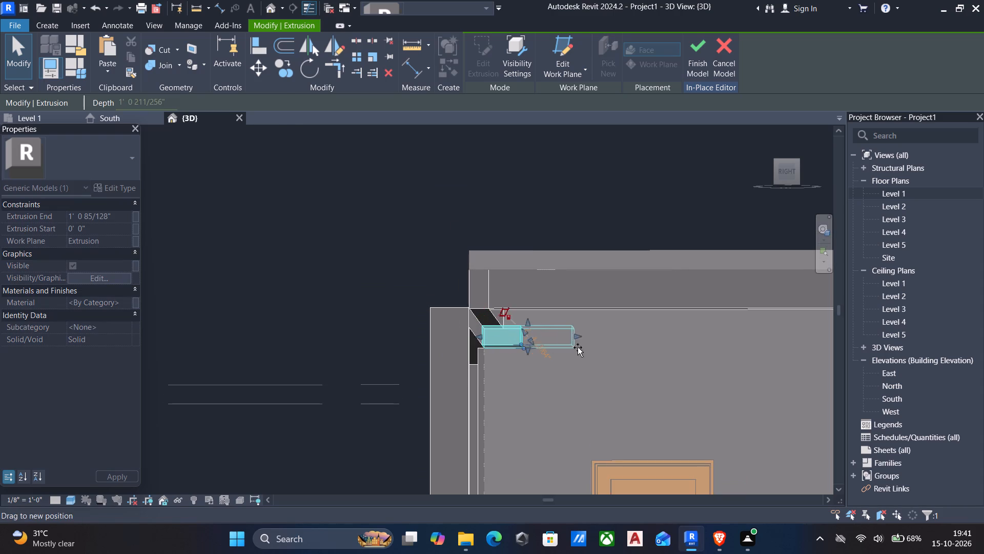
{"action": "left_click_drag", "start_coordinate": [578, 347], "coordinate": [571, 372]}
{"action": "middle_click_drag", "start_coordinate": [648, 354], "coordinate": [459, 355]}
{"action": "middle_click_drag", "start_coordinate": [571, 372], "coordinate": [584, 372], "text": "shift"}
{"action": "left_click_drag", "start_coordinate": [571, 372], "coordinate": [691, 368]}
{"action": "scroll", "coordinate": [705, 342], "scroll_direction": "up", "scroll_amount": 10}
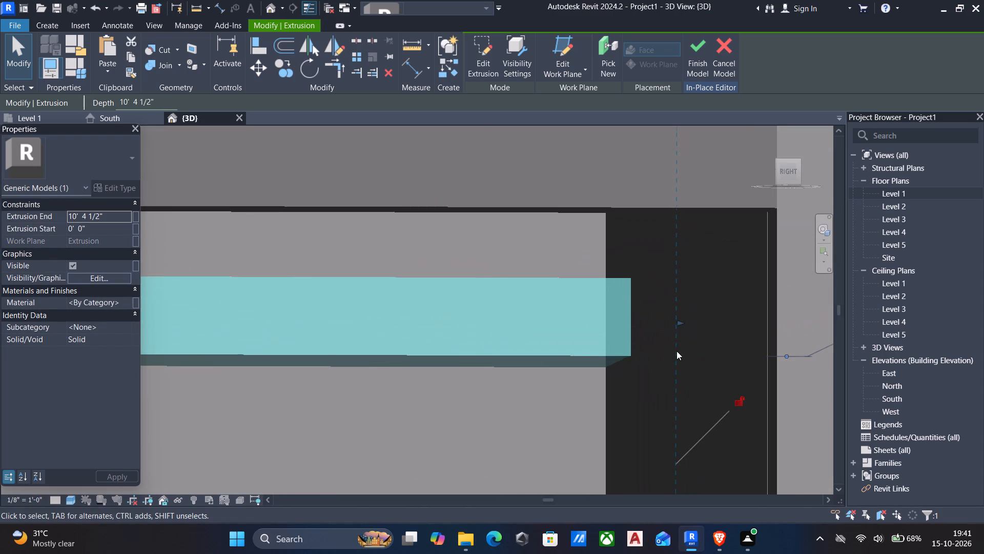
Pull the extrusion's far end back slightly and align it with the reference face of the 9" wall at the recess's far end.
{"action": "key", "text": "Escape"}
{"action": "left_click", "coordinate": [581, 275]}
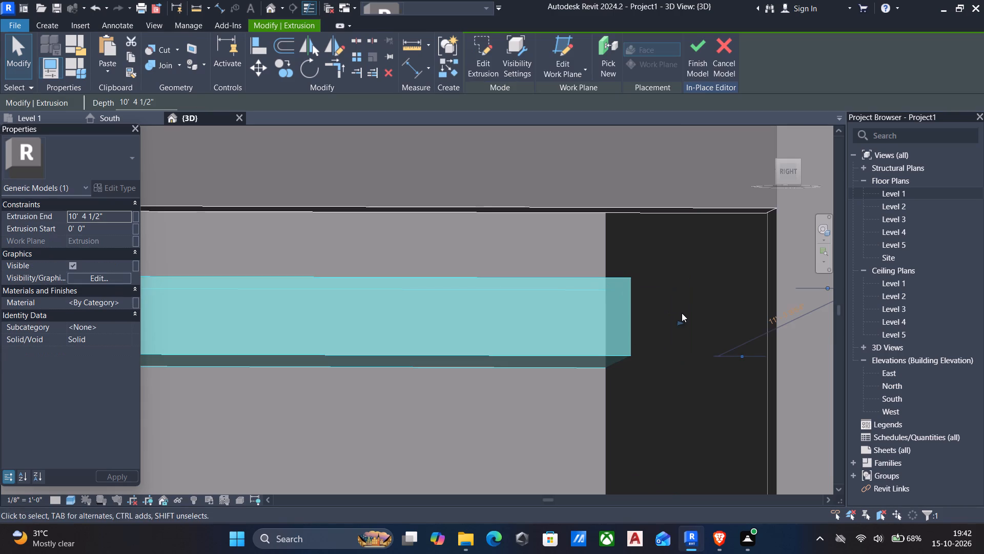
{"action": "left_click_drag", "start_coordinate": [679, 323], "coordinate": [556, 328]}
{"action": "key", "text": "Escape"}
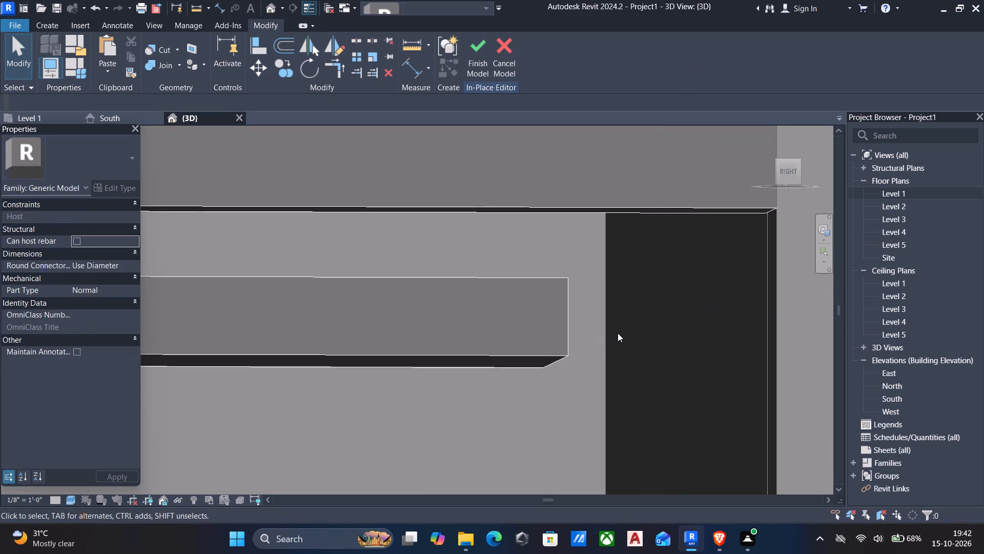
{"action": "type", "text": "al"}
{"action": "scroll", "coordinate": [673, 375], "scroll_direction": "down", "scroll_amount": 4}
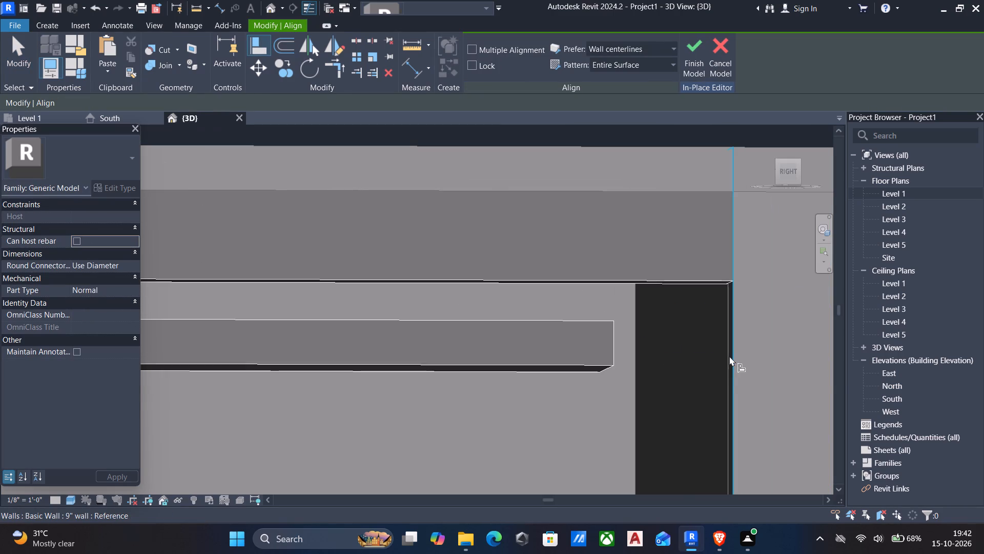
{"action": "scroll", "coordinate": [729, 356], "scroll_direction": "down", "scroll_amount": 2}
{"action": "left_click", "coordinate": [730, 356]}
{"action": "scroll", "coordinate": [730, 356], "scroll_direction": "down", "scroll_amount": 1}
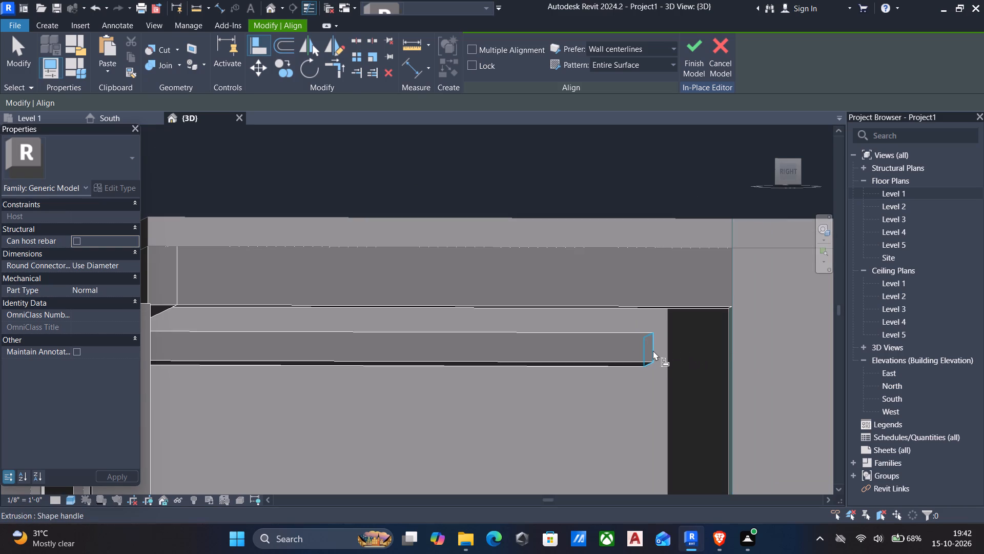
{"action": "left_click", "coordinate": [653, 350]}
{"action": "scroll", "coordinate": [653, 384], "scroll_direction": "down", "scroll_amount": 4}
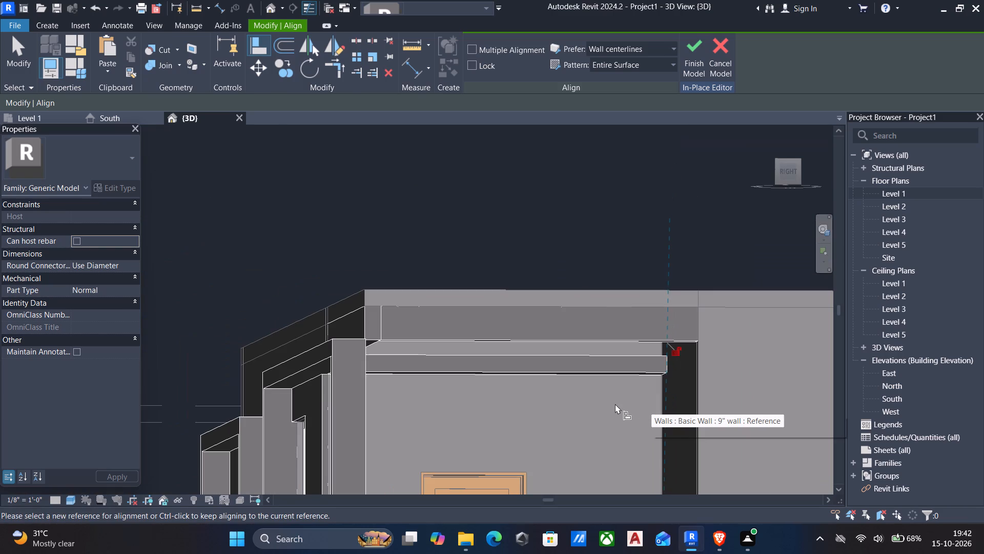
{"action": "key", "text": "Escape"}
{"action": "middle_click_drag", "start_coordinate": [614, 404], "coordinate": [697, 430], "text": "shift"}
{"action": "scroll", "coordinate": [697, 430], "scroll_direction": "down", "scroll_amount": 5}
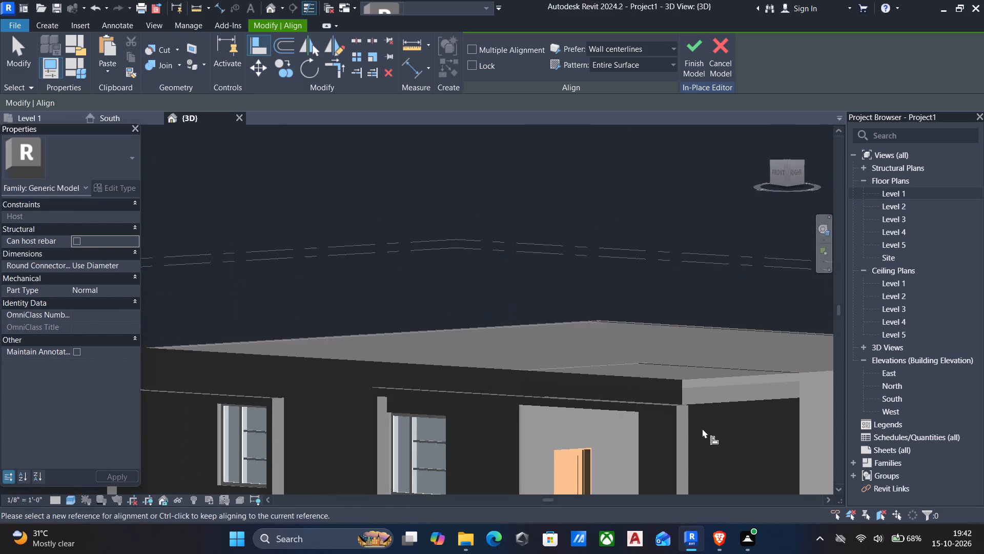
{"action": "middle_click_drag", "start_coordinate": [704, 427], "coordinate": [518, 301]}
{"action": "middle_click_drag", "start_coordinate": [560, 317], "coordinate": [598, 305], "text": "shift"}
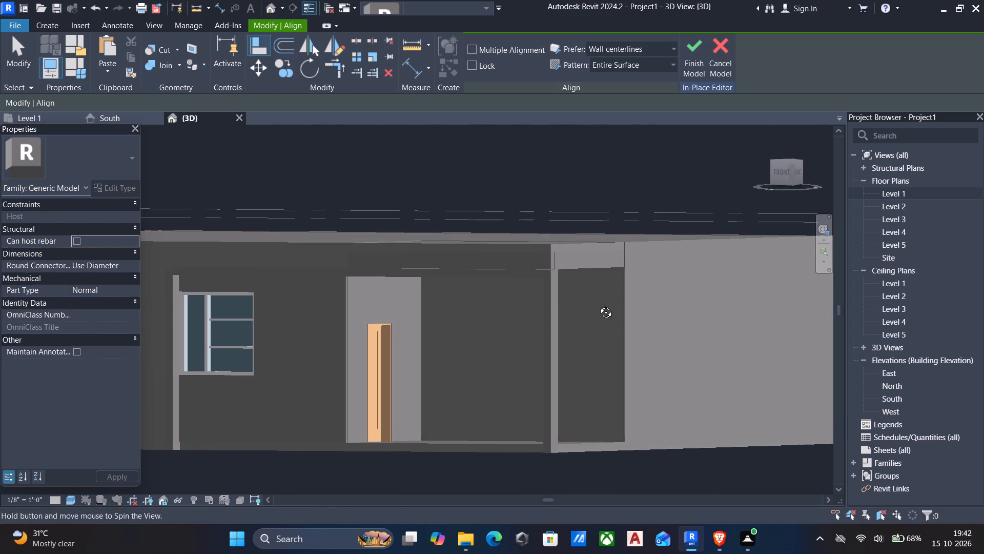
Align the connecting extrusion's far end with the end of the 9" wall beside the recess and finish the in-place model.
{"action": "middle_click_drag", "start_coordinate": [598, 305], "coordinate": [599, 304], "text": "shift"}
{"action": "scroll", "coordinate": [601, 307], "scroll_direction": "up", "scroll_amount": 5}
{"action": "middle_click_drag", "start_coordinate": [601, 308], "coordinate": [586, 343]}
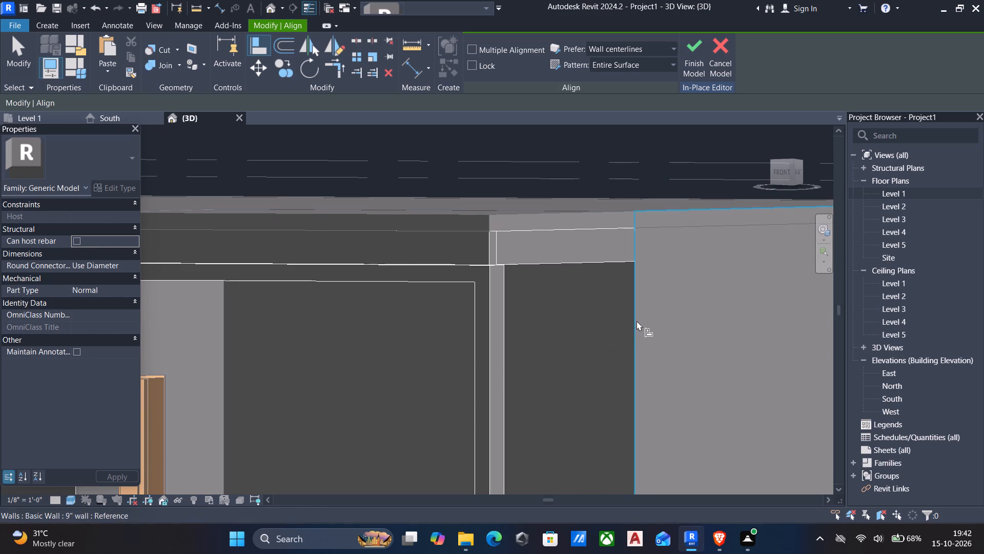
{"action": "left_click", "coordinate": [637, 321]}
{"action": "middle_click_drag", "start_coordinate": [612, 319], "coordinate": [505, 303], "text": "shift"}
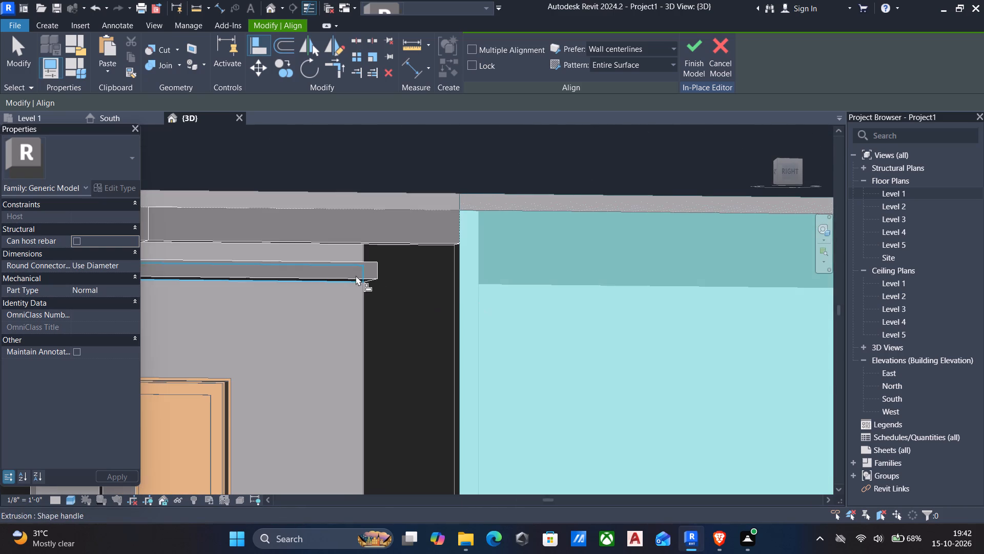
{"action": "left_click", "coordinate": [356, 275]}
{"action": "scroll", "coordinate": [427, 314], "scroll_direction": "down", "scroll_amount": 4}
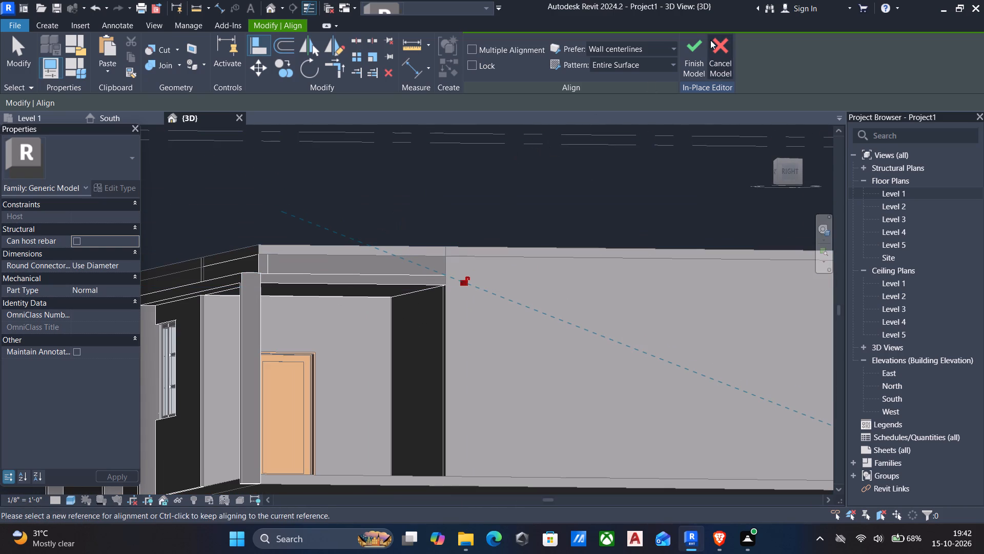
{"action": "left_click", "coordinate": [693, 47]}
Examine the facade frame, the corner recess and the roof slab from the front and east sides in 3D.
{"action": "scroll", "coordinate": [653, 200], "scroll_direction": "down", "scroll_amount": 2}
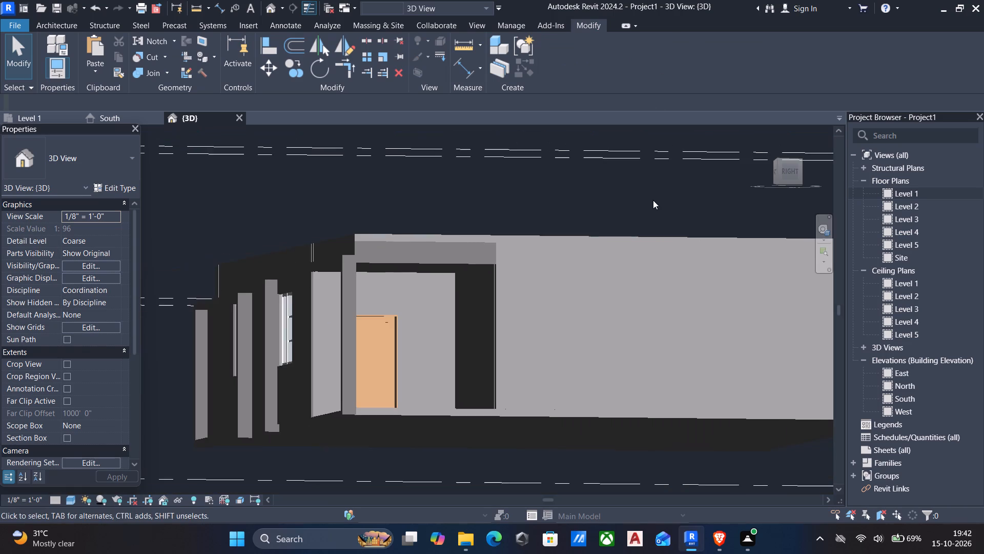
{"action": "middle_click_drag", "start_coordinate": [654, 202], "coordinate": [764, 276], "text": "shift"}
{"action": "scroll", "coordinate": [654, 202], "scroll_direction": "down", "scroll_amount": 1, "text": "shift"}
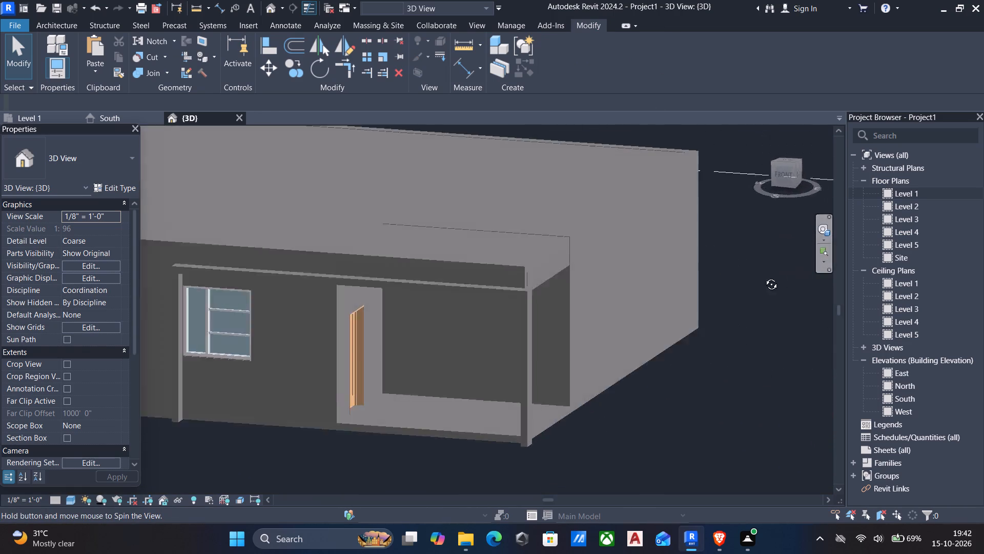
{"action": "middle_click_drag", "start_coordinate": [764, 276], "coordinate": [673, 283], "text": "shift"}
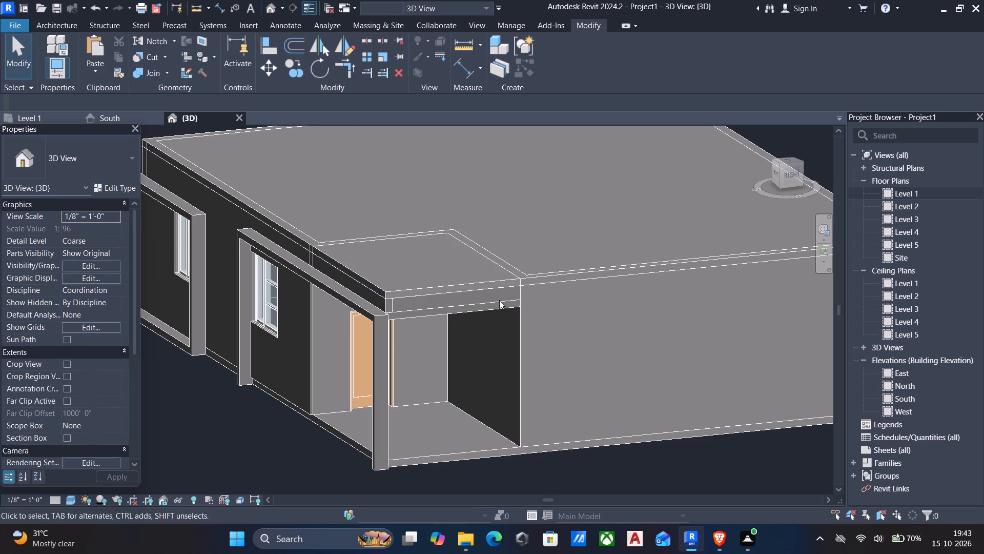
{"action": "middle_click_drag", "start_coordinate": [499, 313], "coordinate": [595, 297], "text": "shift"}
{"action": "middle_click_drag", "start_coordinate": [597, 295], "coordinate": [657, 301]}
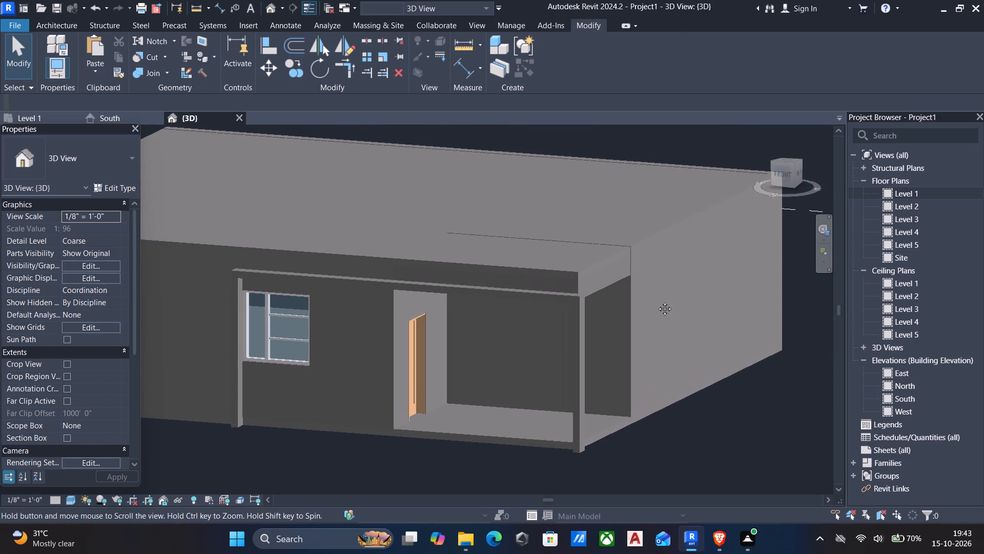
{"action": "middle_click_drag", "start_coordinate": [657, 301], "coordinate": [661, 301]}
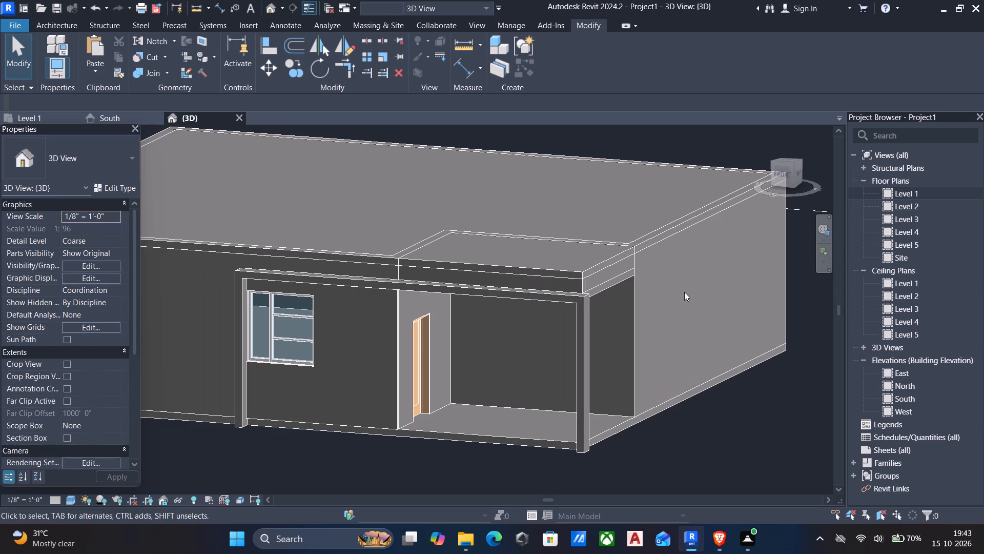
{"action": "middle_click_drag", "start_coordinate": [685, 292], "coordinate": [714, 292]}
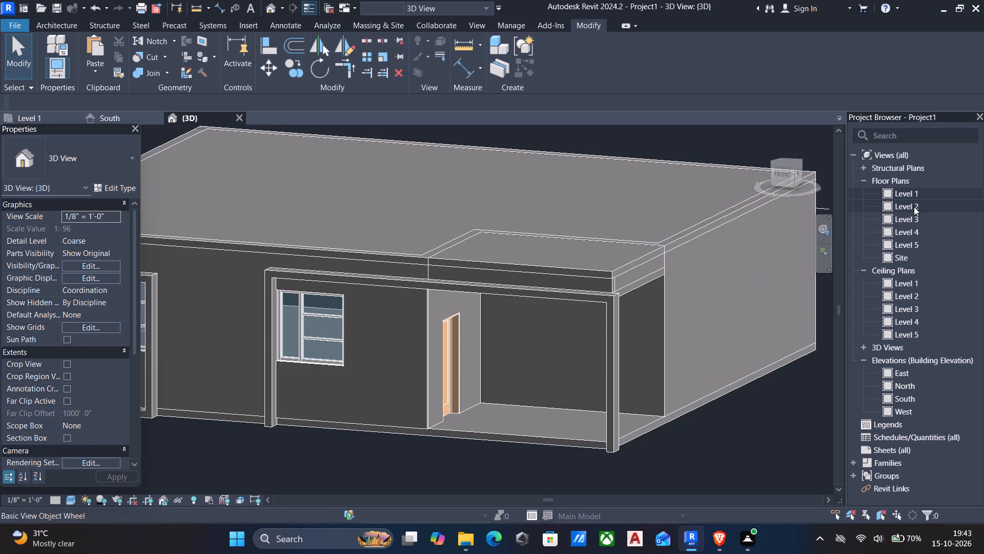
In the South elevation, nudge the large Level 2 6" GF slab up to a height offset of 0' 6".
{"action": "double_click", "coordinate": [917, 394]}
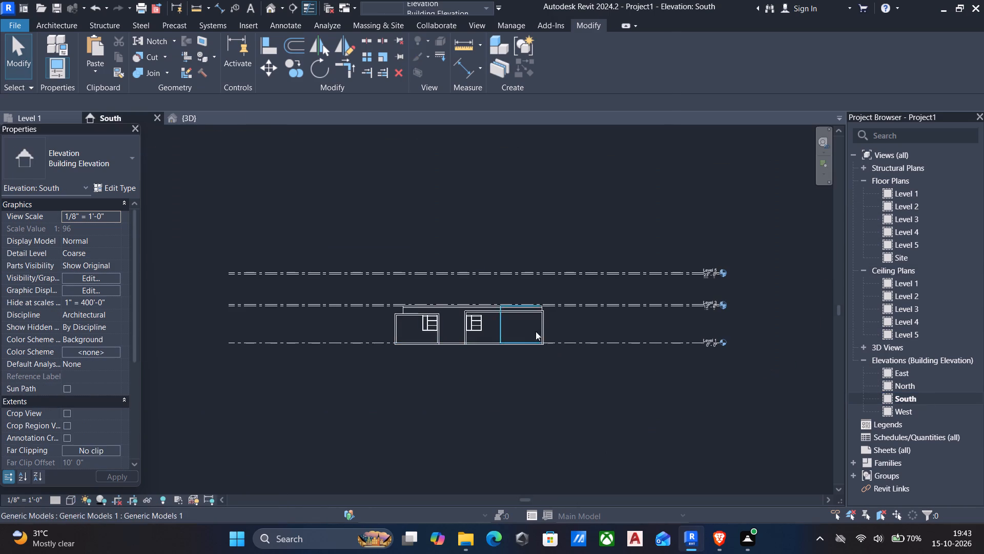
{"action": "scroll", "coordinate": [537, 323], "scroll_direction": "up", "scroll_amount": 6}
{"action": "scroll", "coordinate": [581, 297], "scroll_direction": "up", "scroll_amount": 5}
{"action": "middle_click_drag", "start_coordinate": [577, 302], "coordinate": [727, 342]}
{"action": "scroll", "coordinate": [727, 342], "scroll_direction": "down", "scroll_amount": 3}
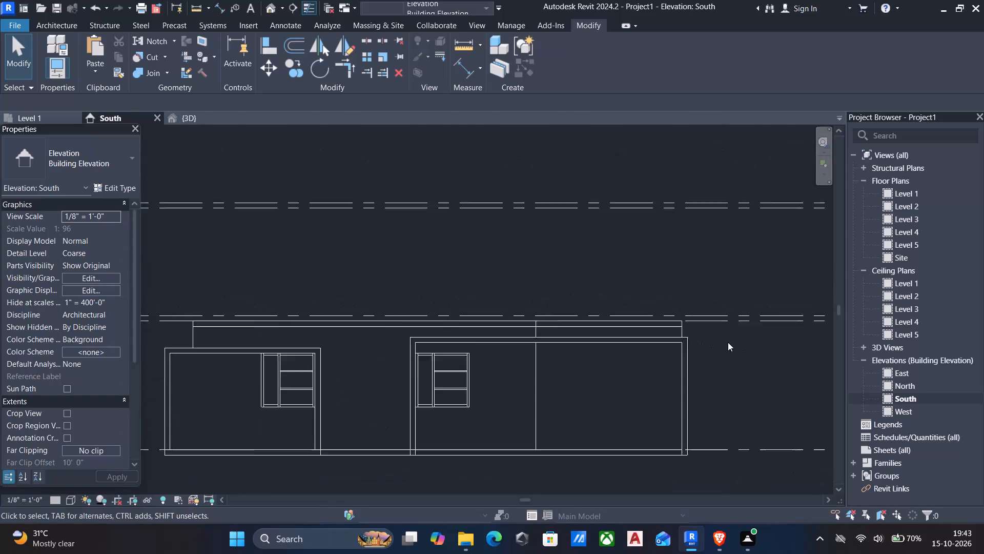
{"action": "scroll", "coordinate": [728, 342], "scroll_direction": "down", "scroll_amount": 2}
{"action": "middle_click", "coordinate": [381, 336]}
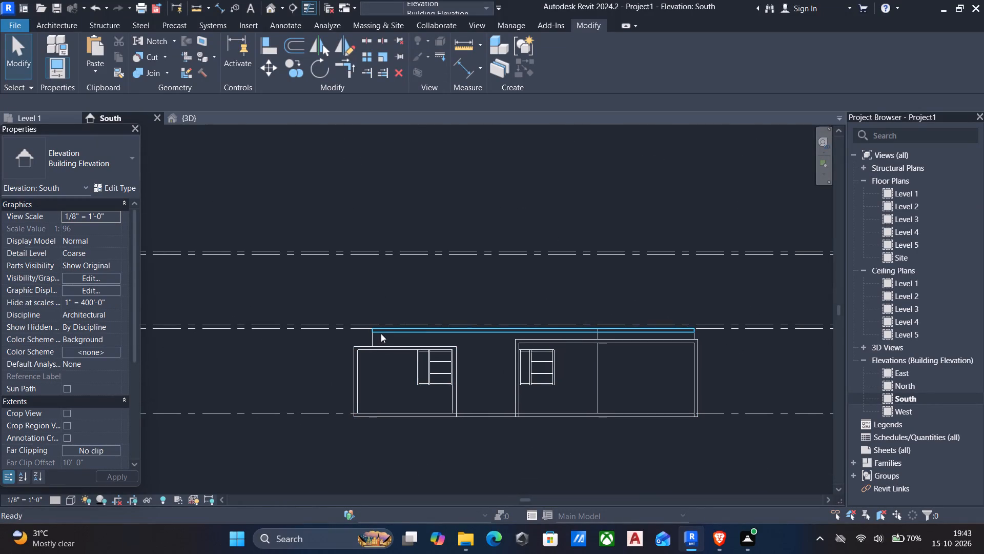
{"action": "left_click", "coordinate": [382, 331]}
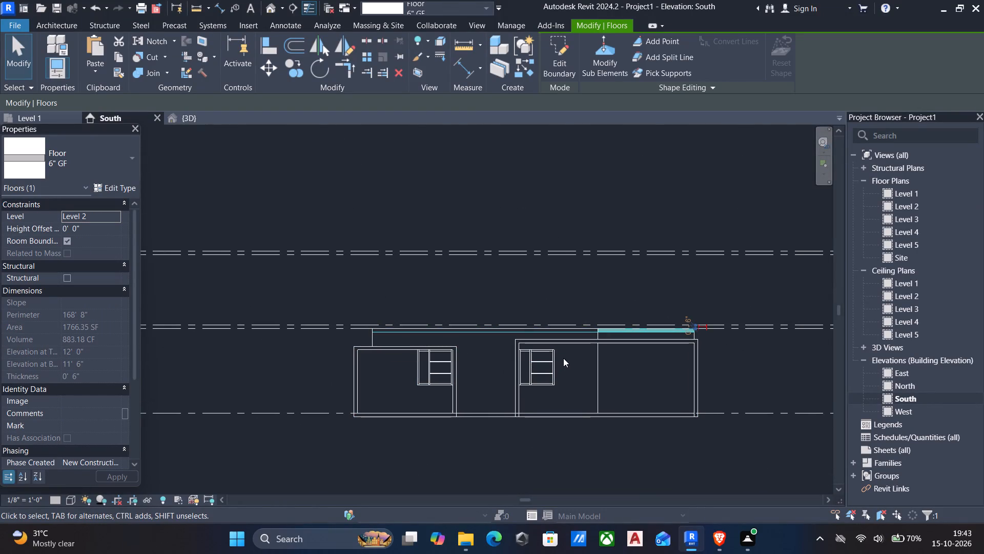
{"action": "scroll", "coordinate": [564, 358], "scroll_direction": "up", "scroll_amount": 5}
{"action": "key", "text": "Up"}
{"action": "key", "text": "Up"}
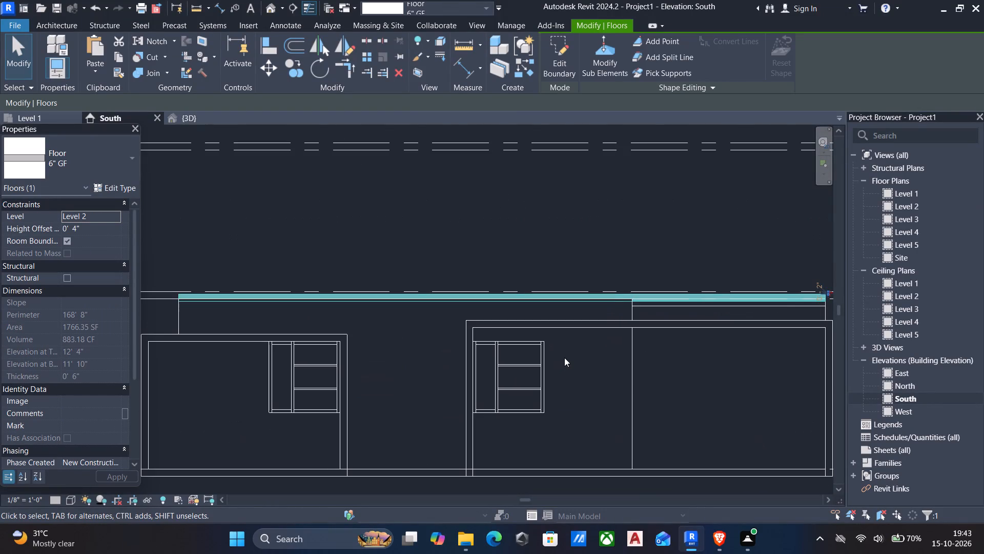
{"action": "key", "text": "Up"}
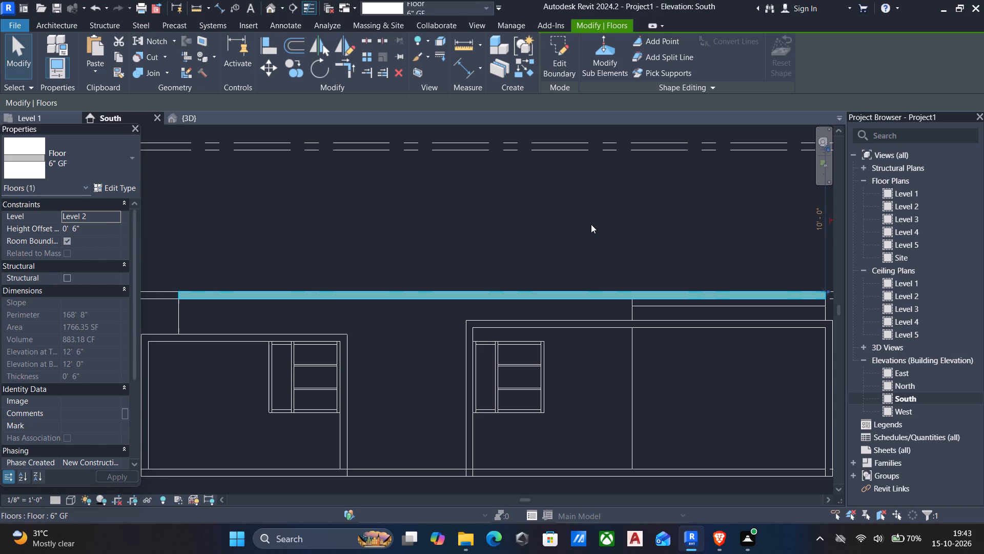
{"action": "key", "text": "Escape"}
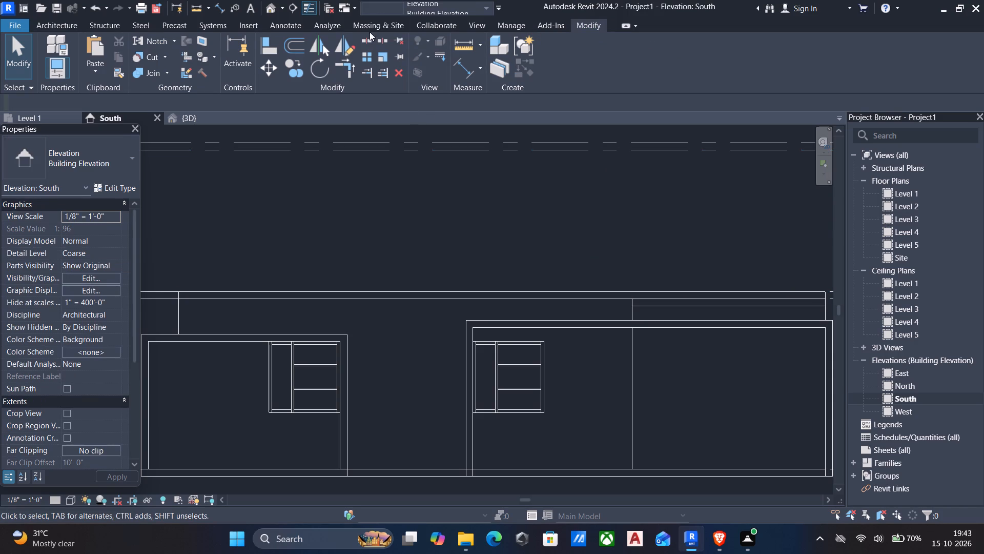
Reopen the in-place model in 3D and stretch the top of the recess's front extrusion up to the raised slab's underside.
{"action": "left_click", "coordinate": [268, 7]}
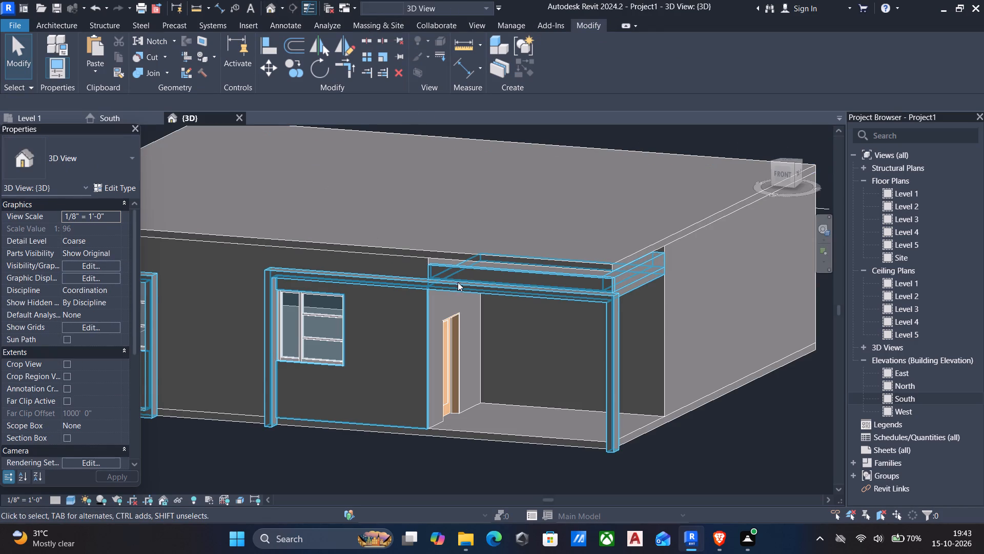
{"action": "middle_click_drag", "start_coordinate": [458, 284], "coordinate": [352, 256], "text": "shift"}
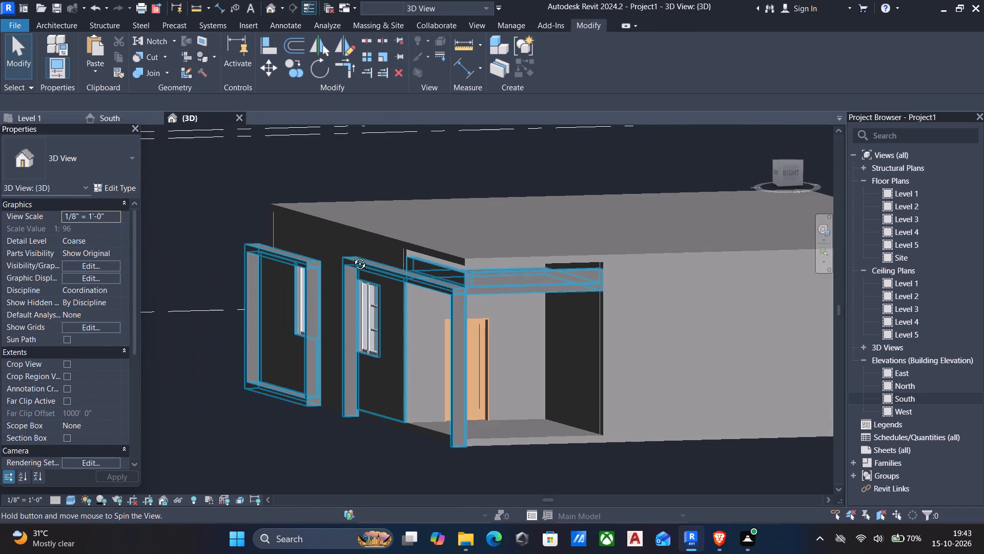
{"action": "middle_click_drag", "start_coordinate": [352, 256], "coordinate": [400, 293], "text": "shift"}
{"action": "scroll", "coordinate": [494, 293], "scroll_direction": "up", "scroll_amount": 2}
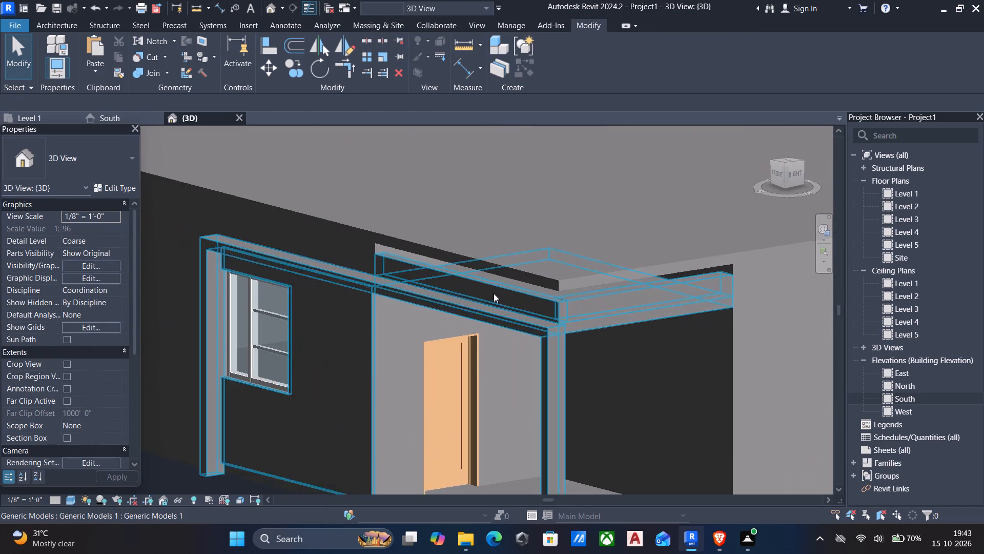
{"action": "scroll", "coordinate": [494, 293], "scroll_direction": "up", "scroll_amount": 2}
{"action": "left_click", "coordinate": [495, 289]}
{"action": "left_click", "coordinate": [548, 56]}
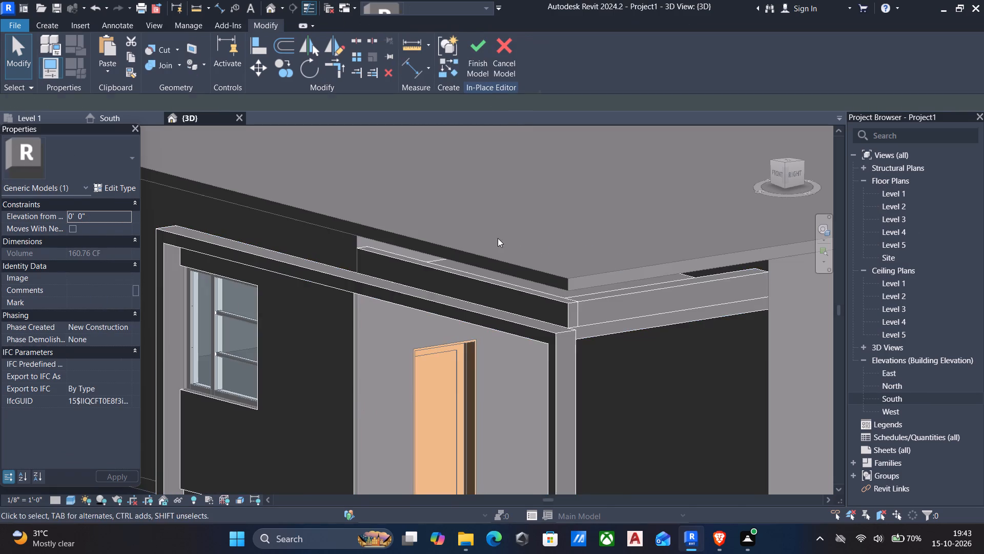
{"action": "scroll", "coordinate": [485, 274], "scroll_direction": "up", "scroll_amount": 3}
{"action": "left_click", "coordinate": [479, 283]}
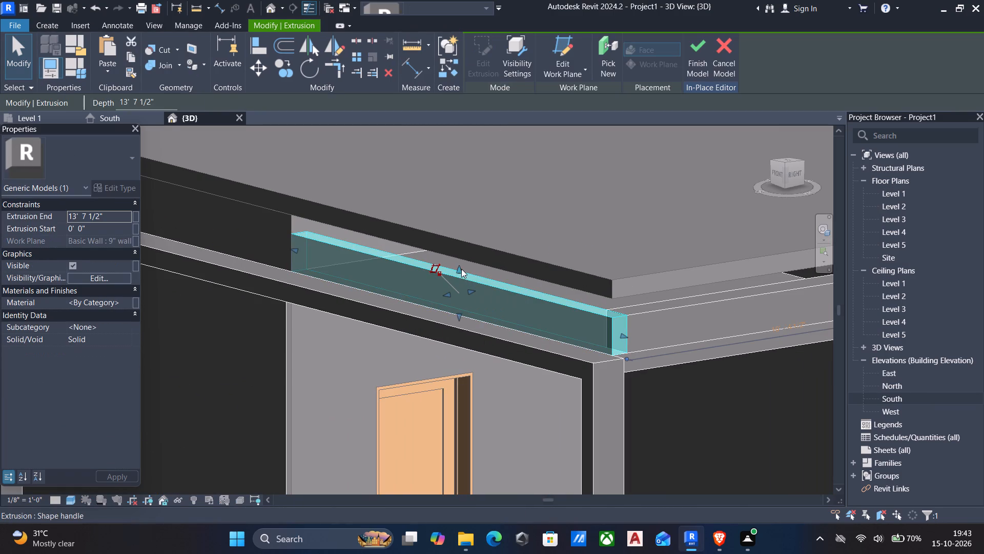
{"action": "left_click_drag", "start_coordinate": [461, 269], "coordinate": [461, 255]}
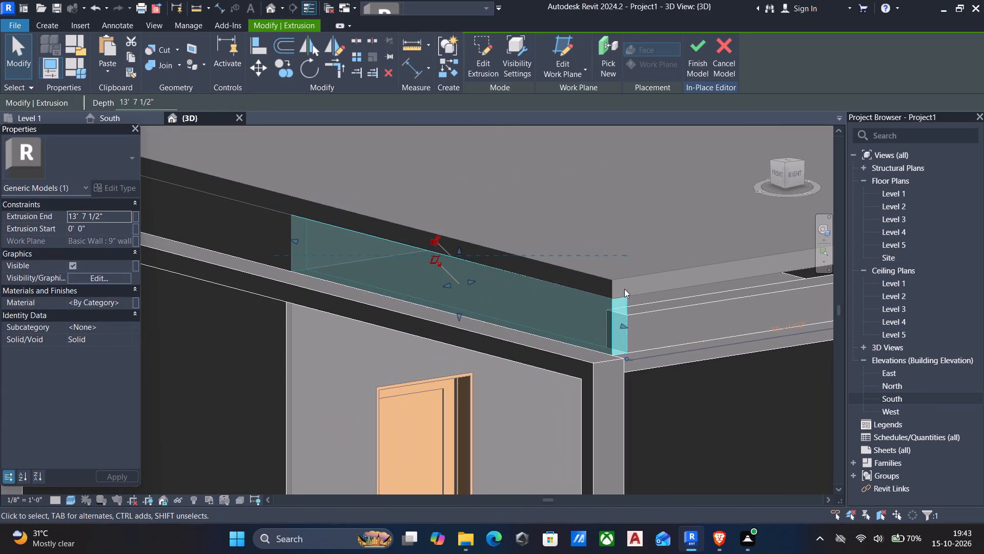
Stretch the top of the recess's east-side extrusion up to the slab's underside and finish the in-place model.
{"action": "left_click", "coordinate": [683, 308]}
{"action": "middle_click_drag", "start_coordinate": [684, 309], "coordinate": [634, 313]}
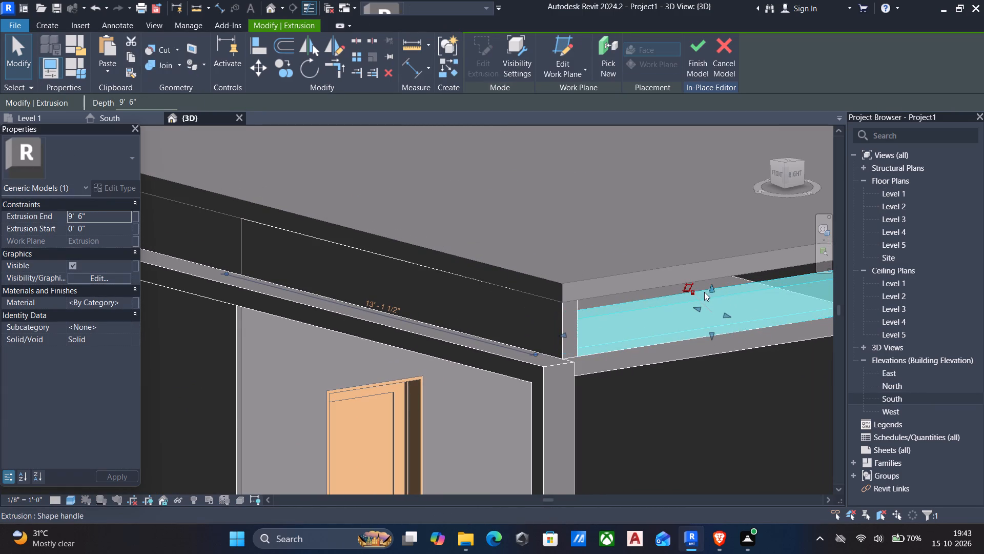
{"action": "left_click_drag", "start_coordinate": [710, 291], "coordinate": [710, 275]}
{"action": "key", "text": "Escape"}
{"action": "scroll", "coordinate": [671, 303], "scroll_direction": "down", "scroll_amount": 4}
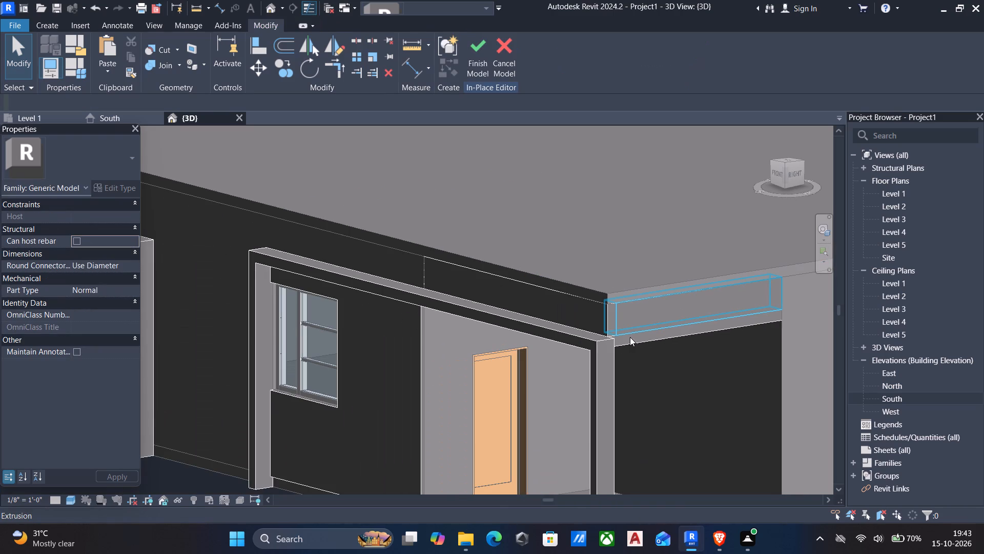
{"action": "scroll", "coordinate": [616, 351], "scroll_direction": "down", "scroll_amount": 2}
{"action": "middle_click_drag", "start_coordinate": [604, 364], "coordinate": [583, 368]}
{"action": "middle_click_drag", "start_coordinate": [585, 369], "coordinate": [644, 359], "text": "shift"}
{"action": "left_click", "coordinate": [478, 43]}
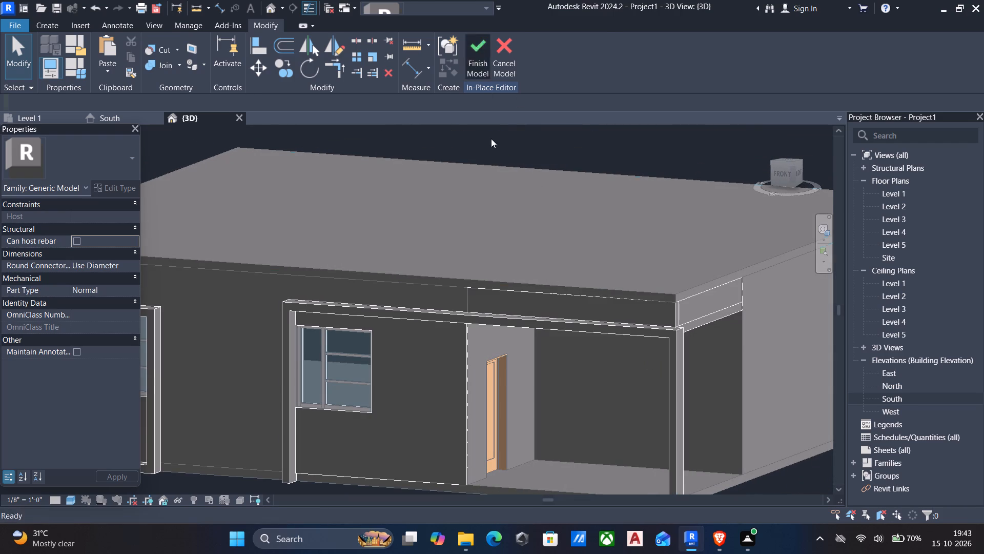
{"action": "scroll", "coordinate": [527, 229], "scroll_direction": "down", "scroll_amount": 1}
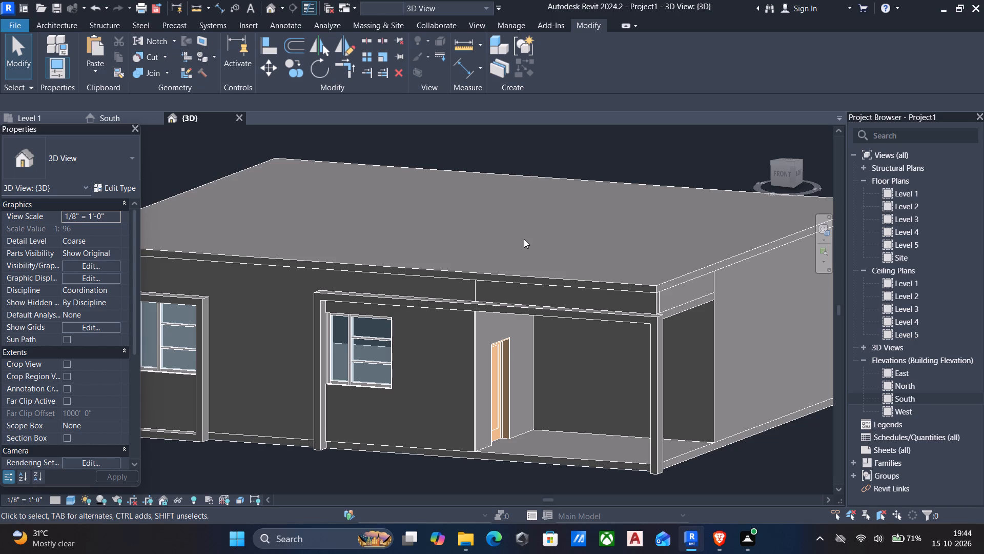
Open the Level 3 floor plan and set its underlay base level to Level 2.
{"action": "double_click", "coordinate": [925, 215]}
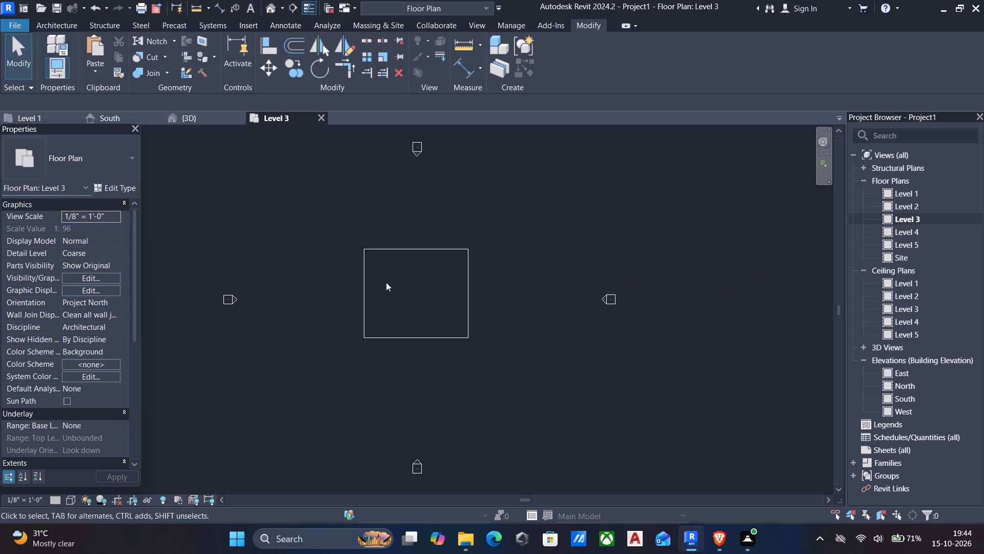
{"action": "left_click", "coordinate": [115, 423]}
{"action": "left_click", "coordinate": [94, 457]}
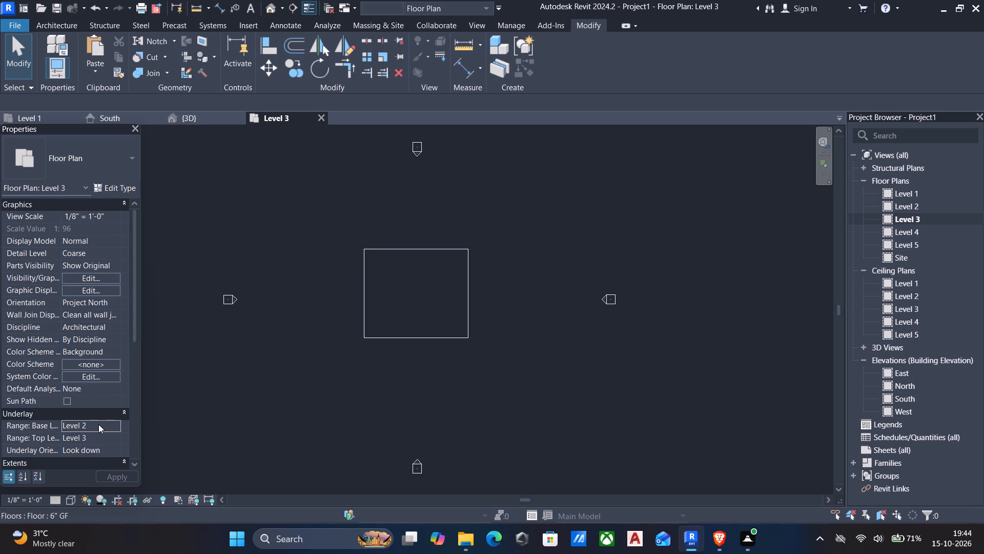
Set the underlay range to base Level 3 and top Level 4.
{"action": "left_click", "coordinate": [114, 425]}
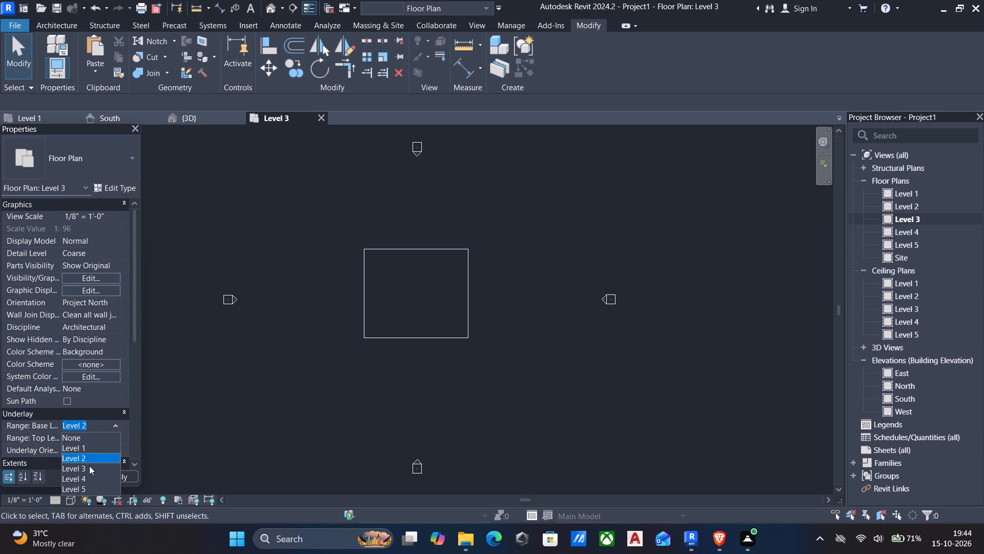
{"action": "left_click", "coordinate": [88, 467]}
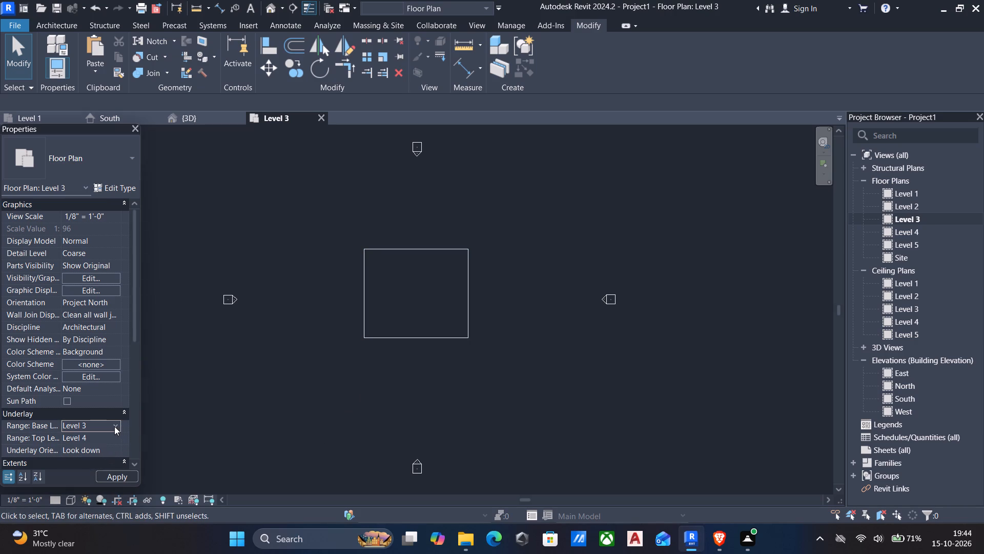
{"action": "left_click", "coordinate": [110, 440]}
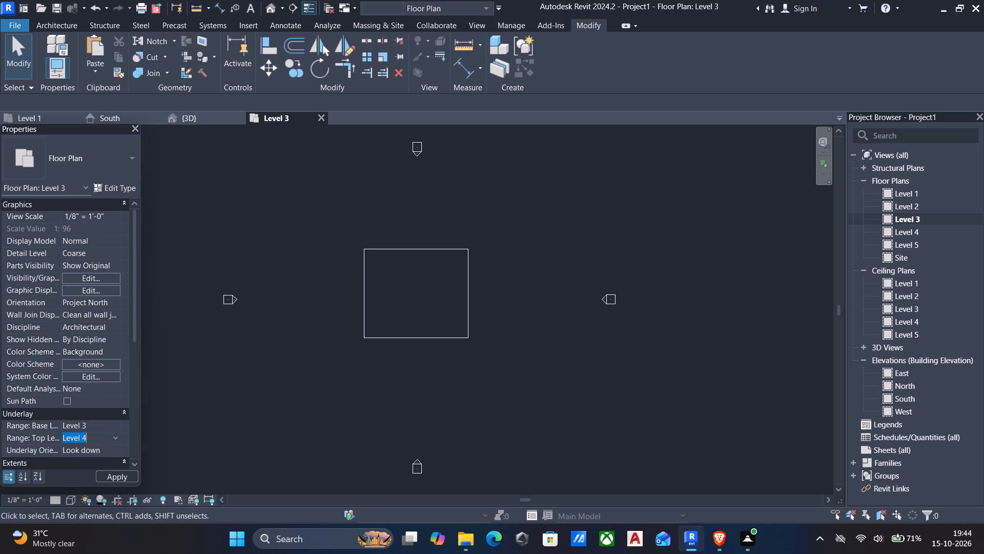
{"action": "left_click", "coordinate": [114, 439]}
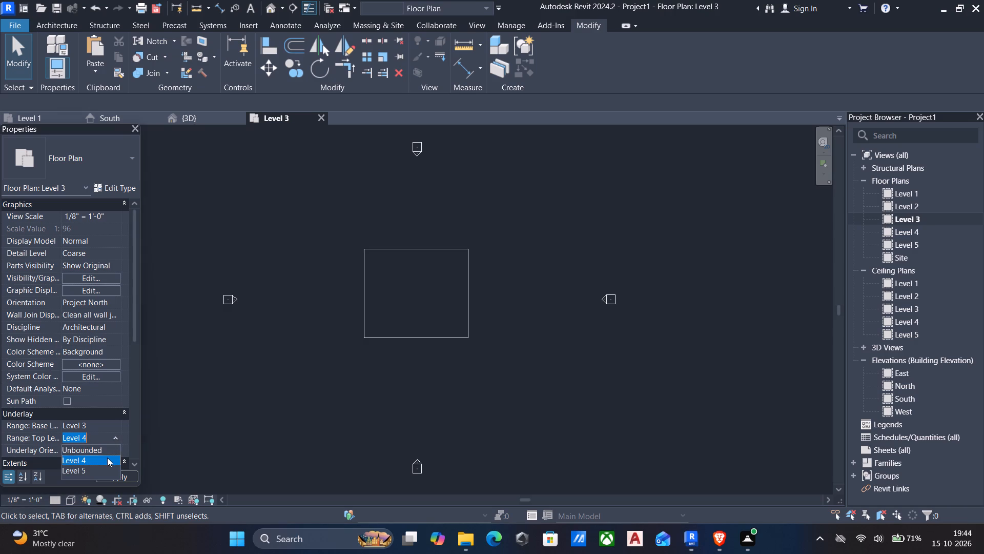
{"action": "left_click", "coordinate": [102, 458]}
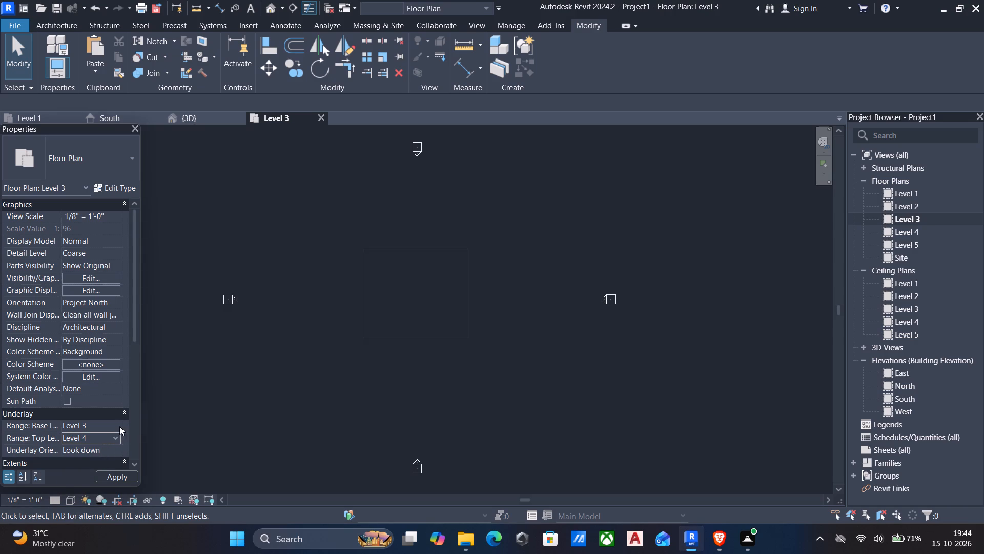
Set the underlay base level back to Level 2, keeping Level 4 as the top.
{"action": "left_click", "coordinate": [115, 425]}
{"action": "left_click", "coordinate": [88, 458]}
{"action": "scroll", "coordinate": [412, 294], "scroll_direction": "up", "scroll_amount": 4}
{"action": "middle_click_drag", "start_coordinate": [401, 303], "coordinate": [440, 305]}
Set the top level of the Level 3 plan's underlay range to Level 3.
{"action": "left_click", "coordinate": [119, 436]}
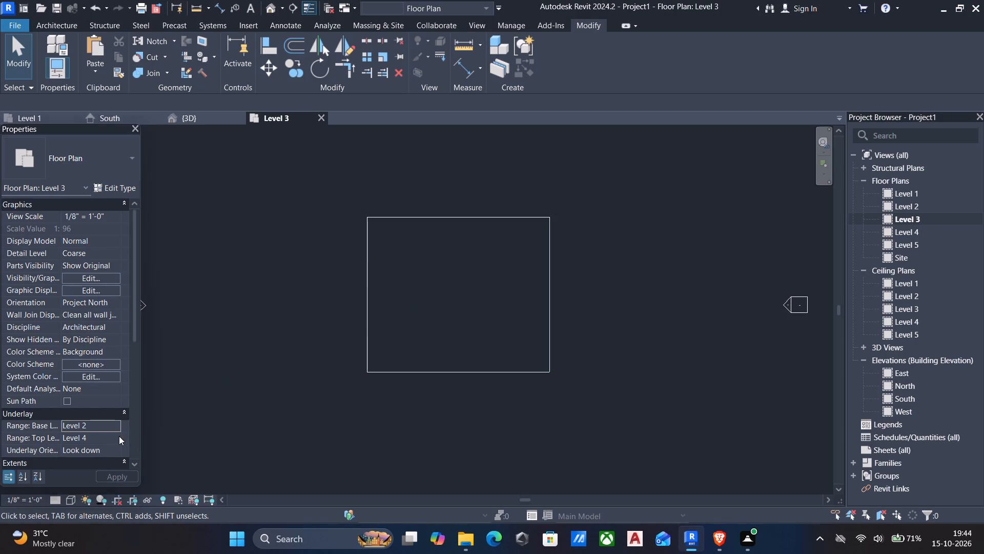
{"action": "left_click", "coordinate": [99, 458]}
{"action": "scroll", "coordinate": [453, 310], "scroll_direction": "down", "scroll_amount": 1}
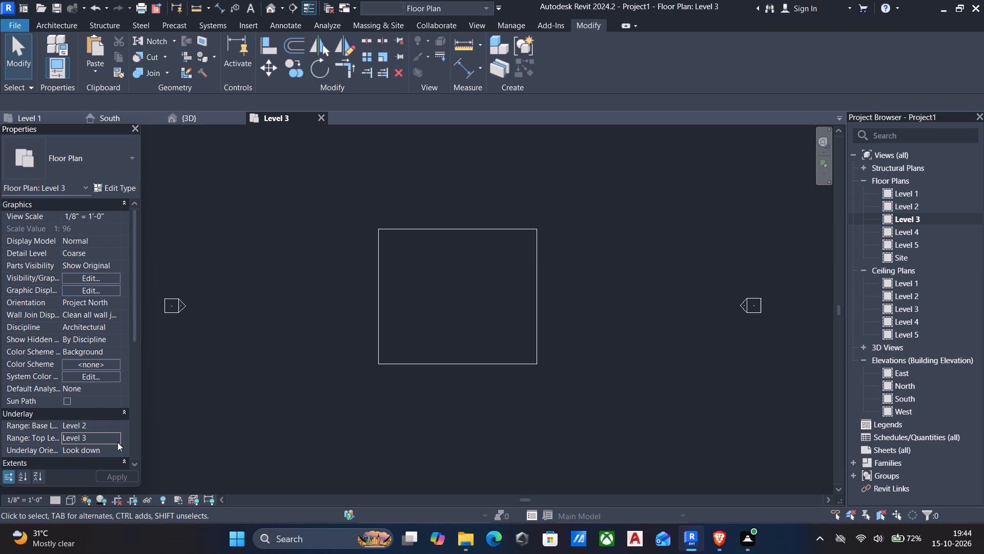
Check the Level 2 floor plan, return to Level 3 and set its underlay base level to Level 1.
{"action": "double_click", "coordinate": [924, 211]}
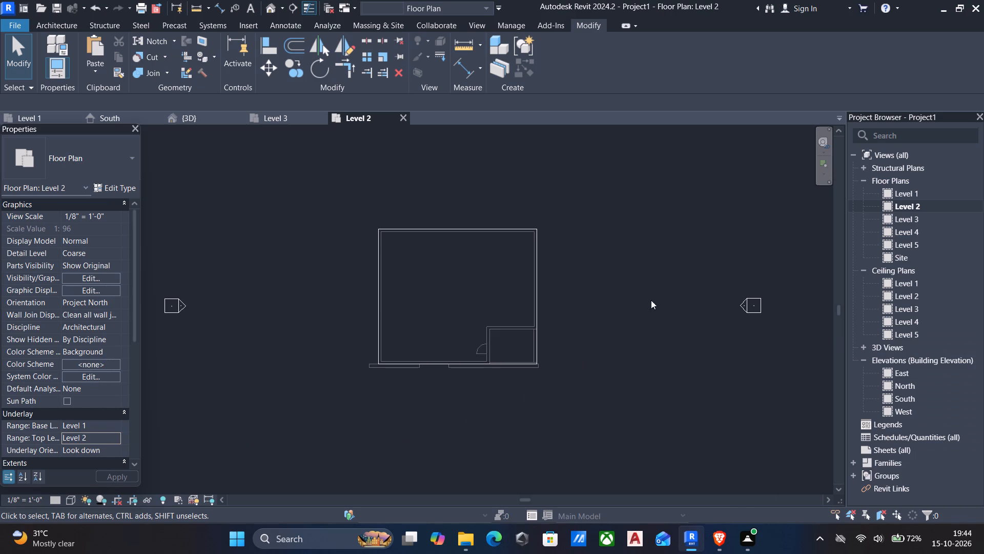
{"action": "double_click", "coordinate": [938, 213]}
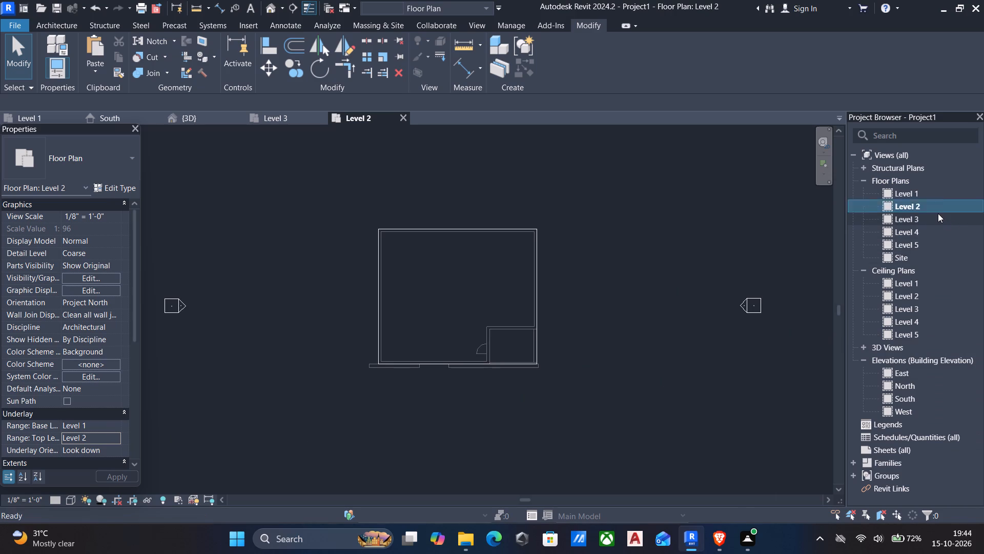
{"action": "left_click", "coordinate": [121, 423]}
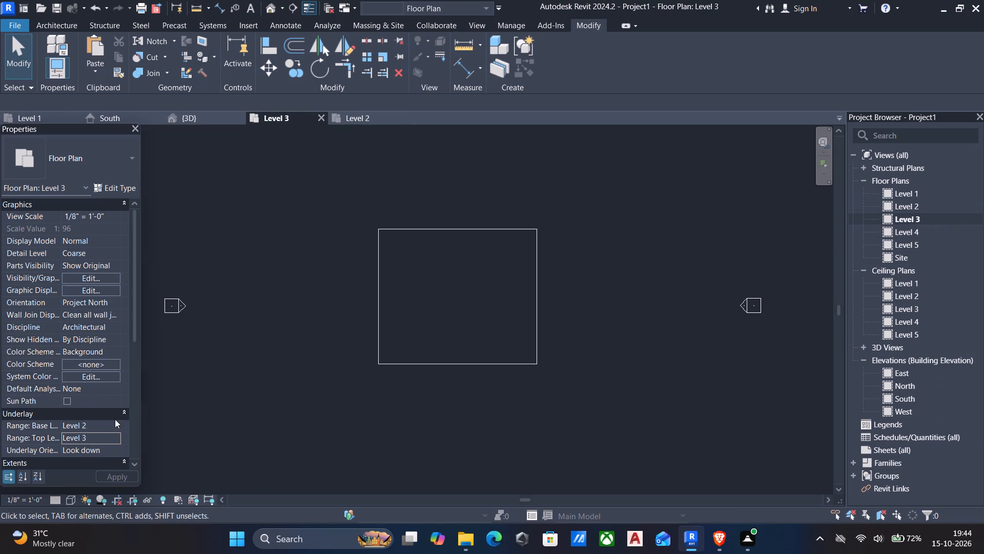
{"action": "left_click", "coordinate": [114, 420]}
{"action": "left_click", "coordinate": [113, 421]}
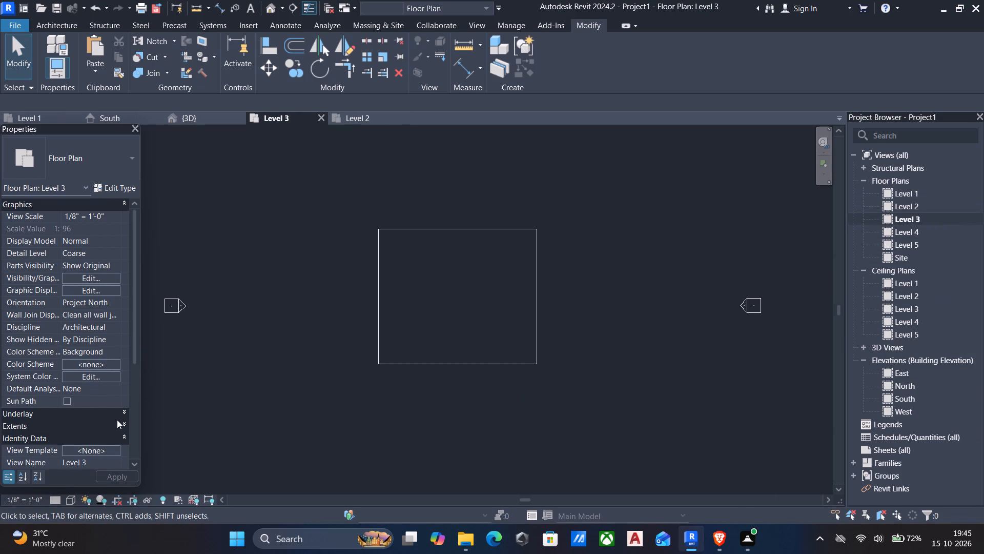
{"action": "left_click", "coordinate": [116, 413]}
{"action": "left_click", "coordinate": [115, 426]}
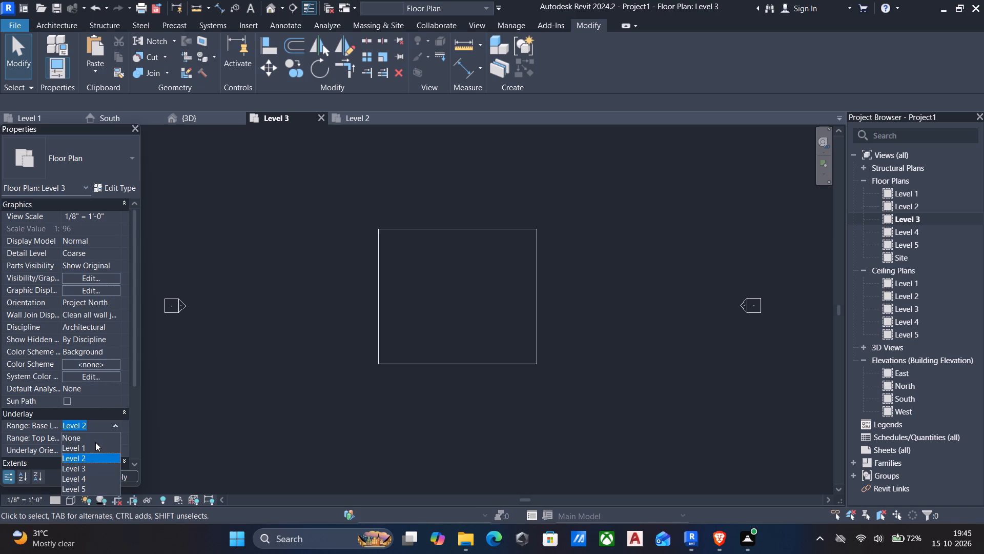
{"action": "left_click", "coordinate": [94, 445]}
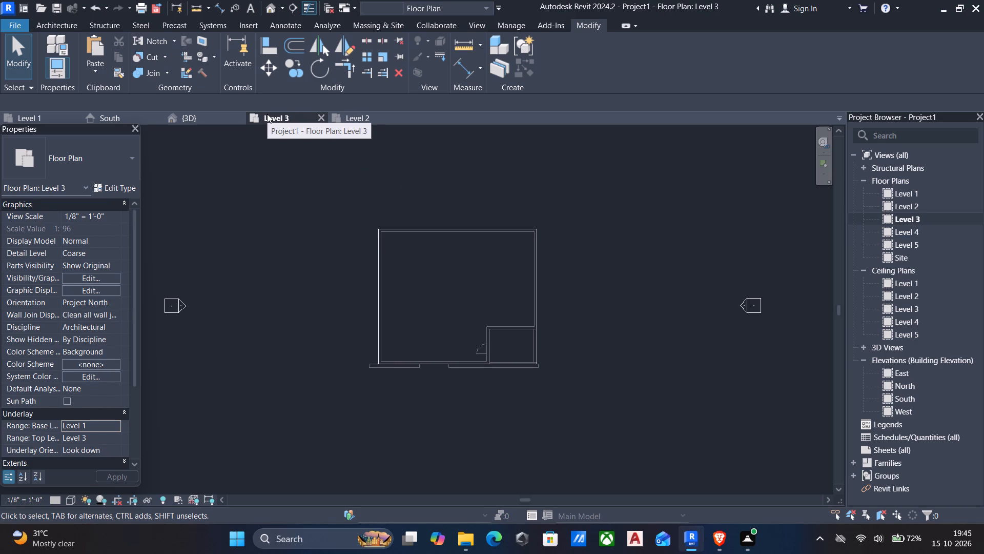
Draw 9" walls located by Finish Face: Exterior from about 8' below the northwest corner down the west edge and 19'-6" along the south edge.
{"action": "type", "text": "wa"}
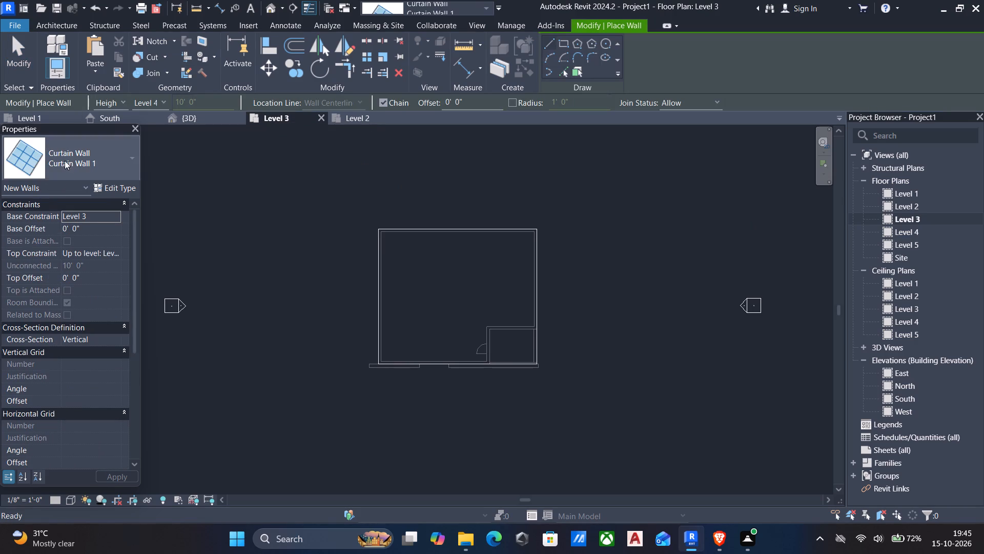
{"action": "left_click", "coordinate": [73, 165]}
{"action": "scroll", "coordinate": [74, 185], "scroll_direction": "up", "scroll_amount": 5}
{"action": "scroll", "coordinate": [20, 388], "scroll_direction": "up", "scroll_amount": 5}
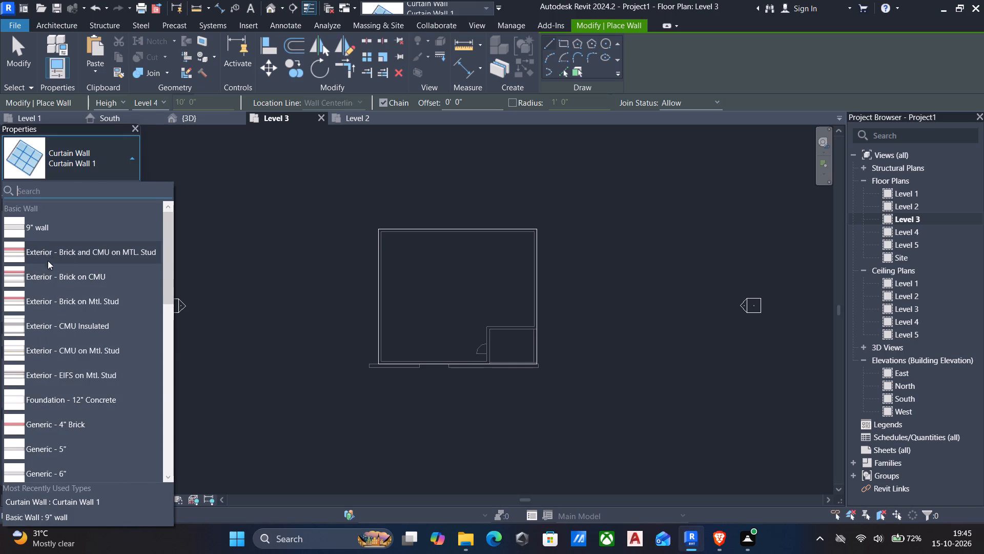
{"action": "left_click", "coordinate": [46, 230]}
{"action": "scroll", "coordinate": [461, 402], "scroll_direction": "up", "scroll_amount": 5}
{"action": "scroll", "coordinate": [296, 304], "scroll_direction": "up", "scroll_amount": 2}
{"action": "middle_click_drag", "start_coordinate": [296, 305], "coordinate": [291, 316]}
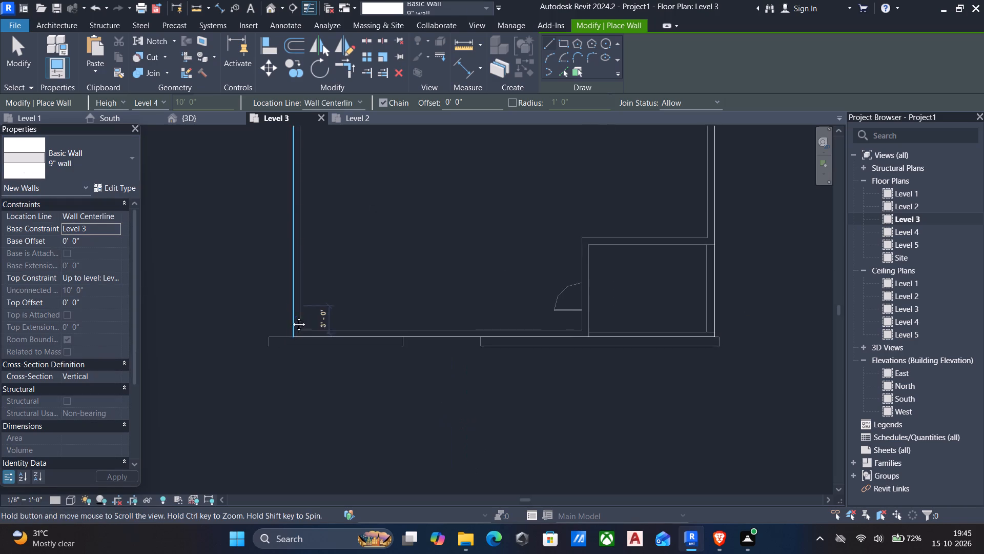
{"action": "scroll", "coordinate": [291, 316], "scroll_direction": "up", "scroll_amount": 1}
{"action": "middle_click_drag", "start_coordinate": [291, 316], "coordinate": [284, 343]}
{"action": "middle_click_drag", "start_coordinate": [291, 319], "coordinate": [305, 413]}
{"action": "middle_click_drag", "start_coordinate": [332, 268], "coordinate": [335, 368]}
{"action": "left_click", "coordinate": [360, 99]}
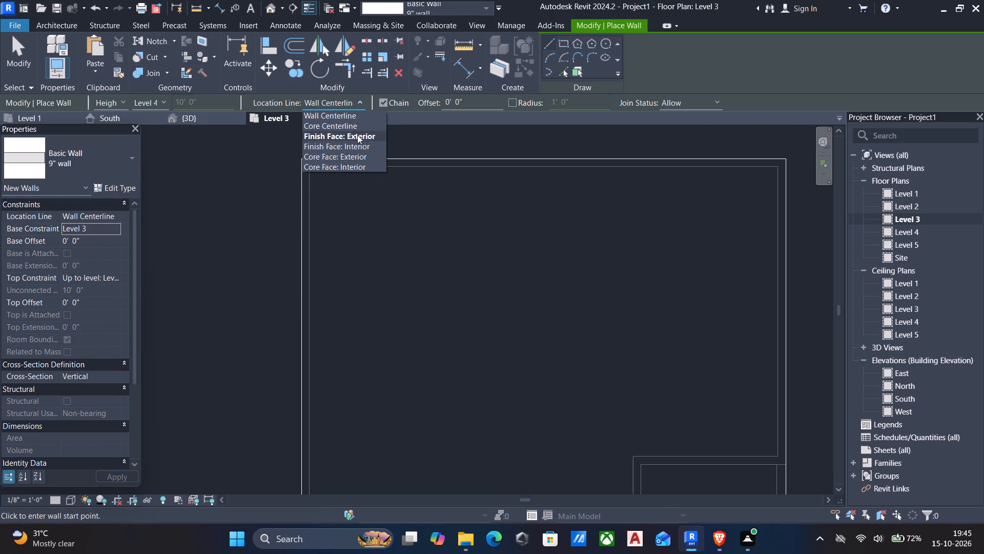
{"action": "left_click", "coordinate": [357, 136]}
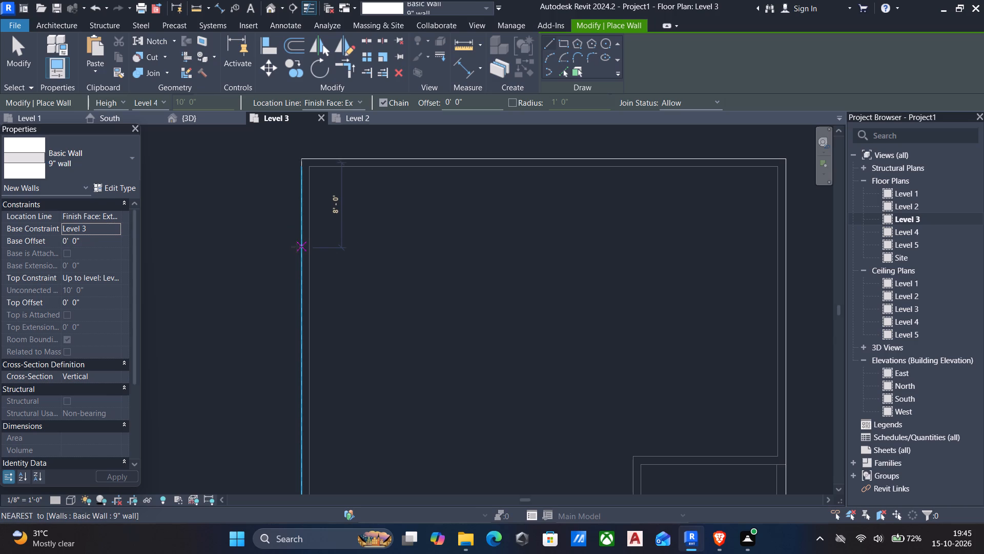
{"action": "left_click", "coordinate": [301, 253]}
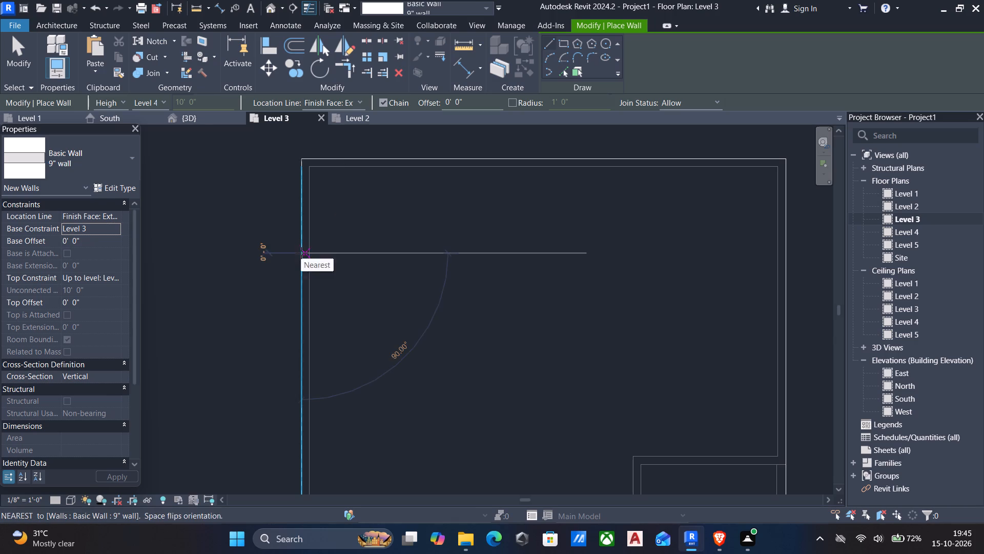
{"action": "key", "text": "space"}
{"action": "middle_click_drag", "start_coordinate": [295, 366], "coordinate": [320, 305]}
{"action": "middle_click_drag", "start_coordinate": [320, 406], "coordinate": [336, 307]}
{"action": "left_click_drag", "start_coordinate": [340, 405], "coordinate": [351, 405]}
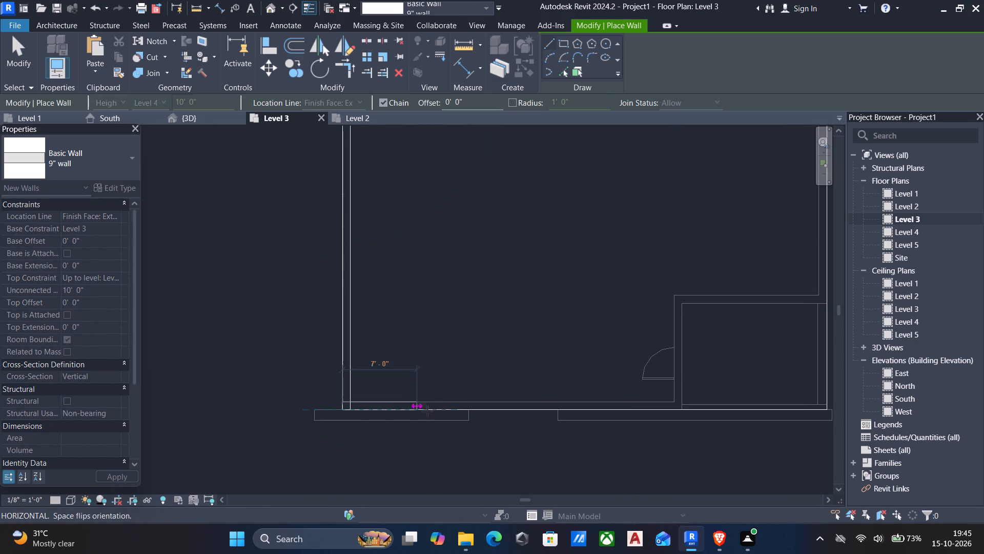
{"action": "left_click", "coordinate": [550, 412]}
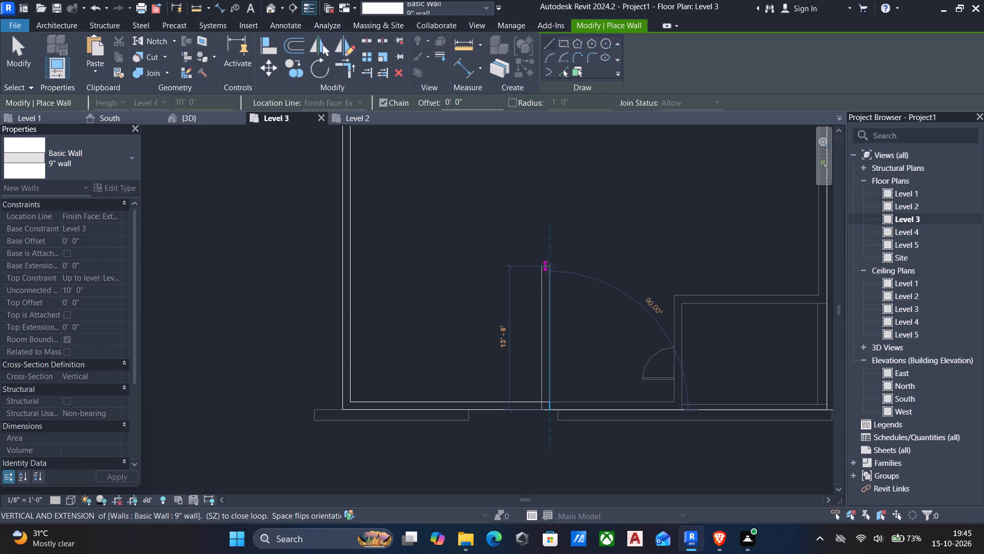
Continue the 9" wall chain north into the slab and east about 25'-8" to the east wall's inner face, ending the Wall command.
{"action": "left_click", "coordinate": [555, 230]}
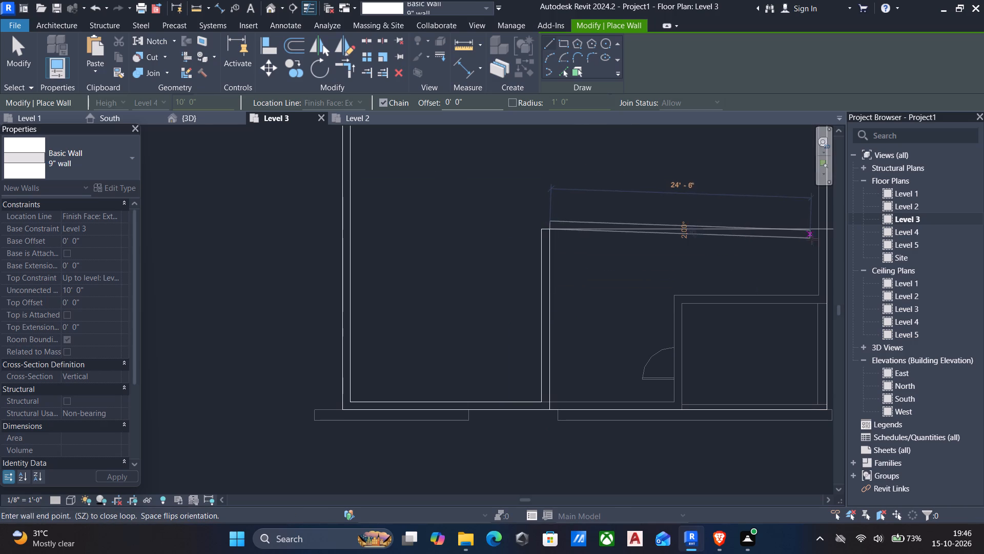
{"action": "left_click", "coordinate": [817, 235]}
{"action": "key", "text": "Escape"}
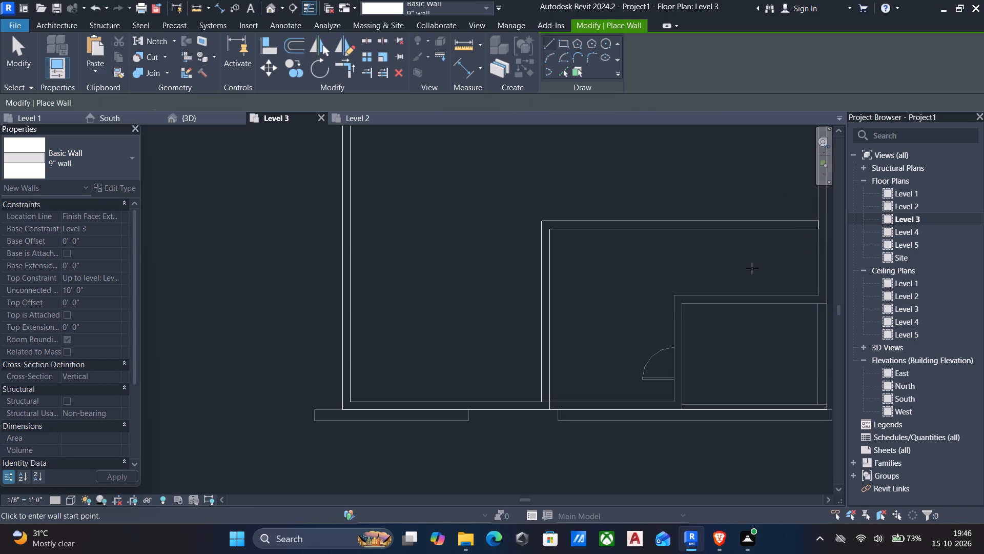
{"action": "scroll", "coordinate": [751, 270], "scroll_direction": "down", "scroll_amount": 2}
{"action": "middle_click_drag", "start_coordinate": [774, 257], "coordinate": [707, 339]}
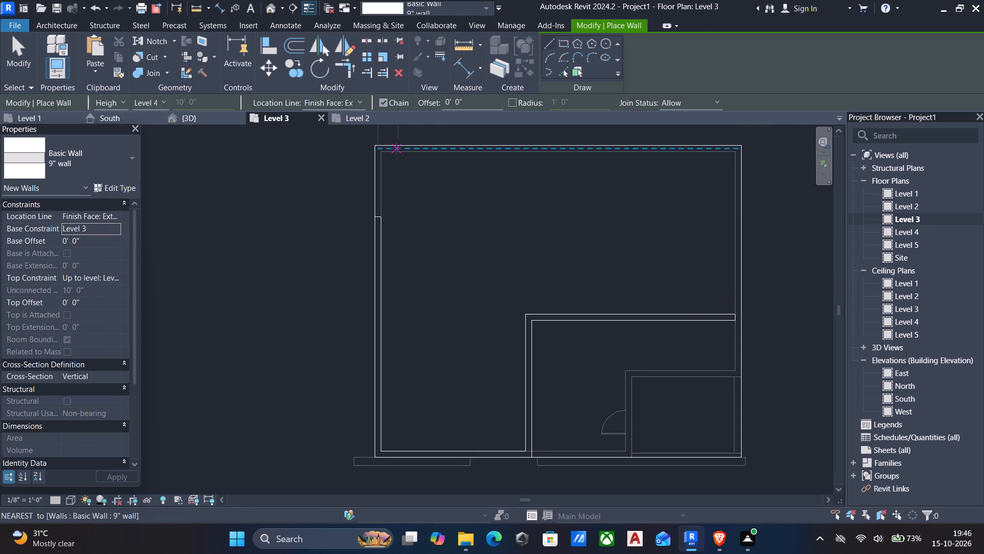
{"action": "key", "text": "Escape"}
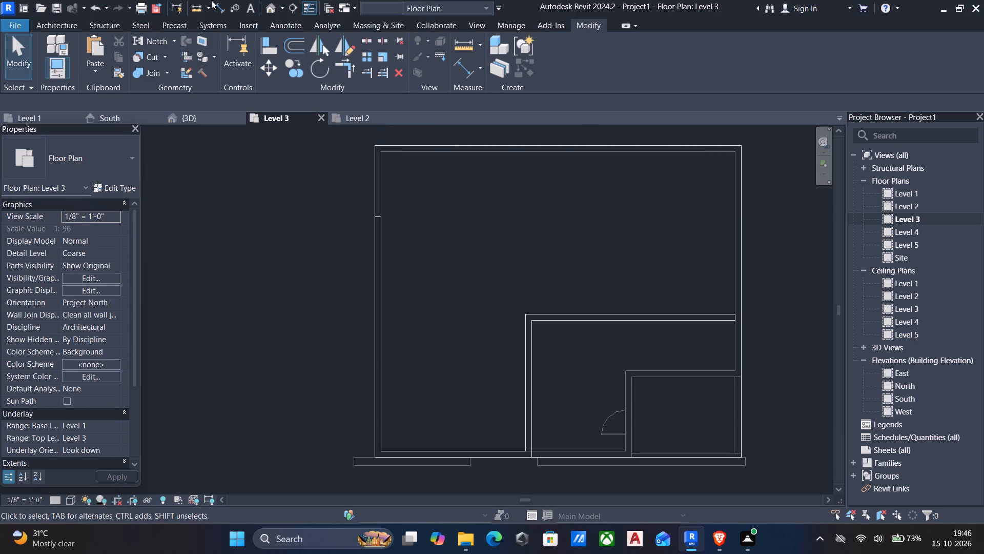
Inspect the new Level 3 walls in 3D, and check the wall running east from the recess corner in the Level 3 plan.
{"action": "left_click", "coordinate": [252, 9]}
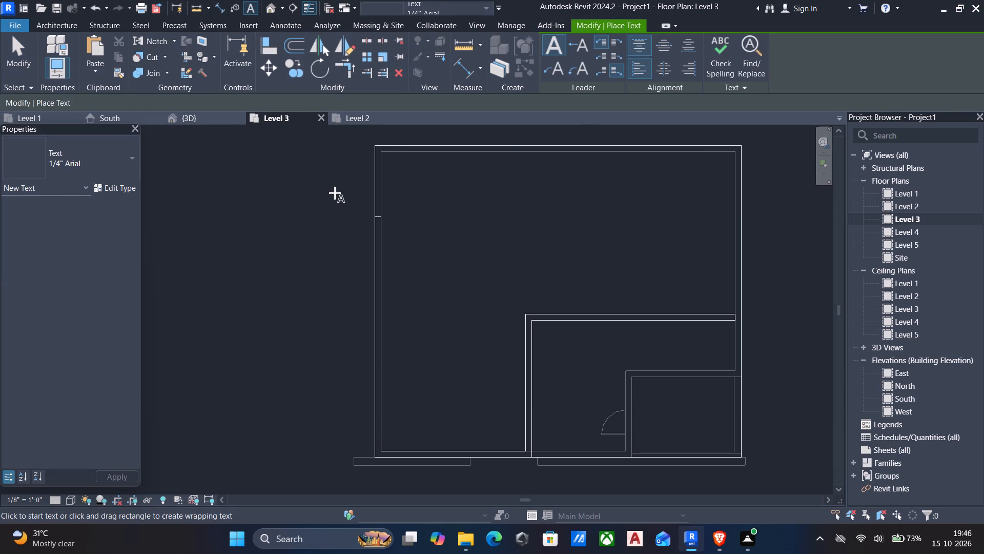
{"action": "left_click", "coordinate": [267, 8]}
{"action": "key", "text": "Escape"}
{"action": "scroll", "coordinate": [369, 264], "scroll_direction": "down", "scroll_amount": 4}
{"action": "middle_click_drag", "start_coordinate": [372, 253], "coordinate": [390, 250], "text": "shift"}
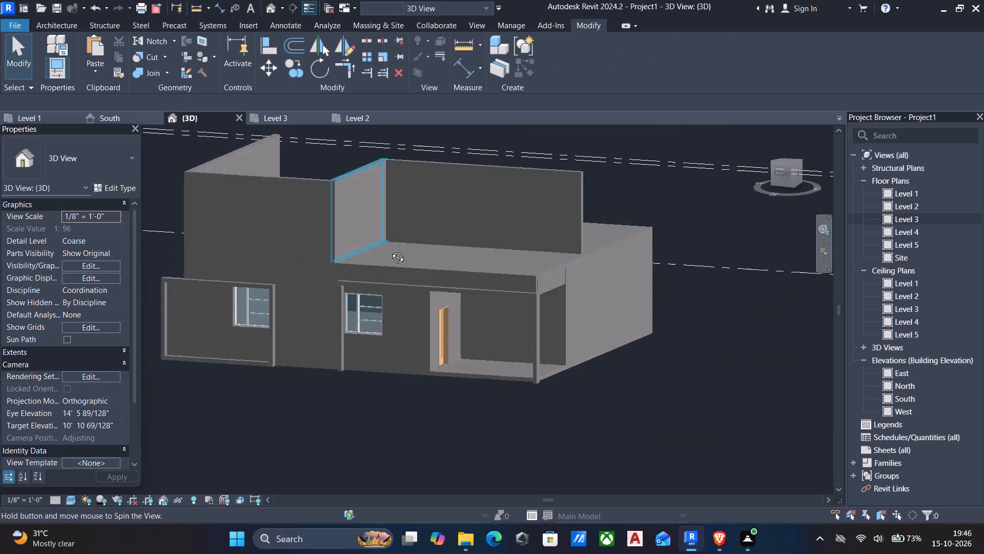
{"action": "middle_click_drag", "start_coordinate": [390, 250], "coordinate": [309, 301], "text": "shift"}
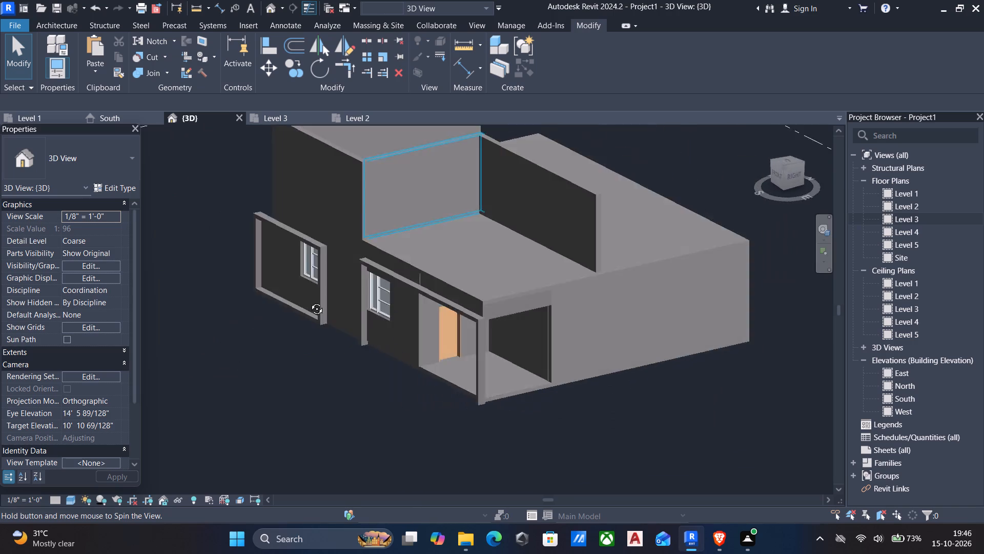
{"action": "middle_click_drag", "start_coordinate": [309, 301], "coordinate": [180, 303], "text": "shift"}
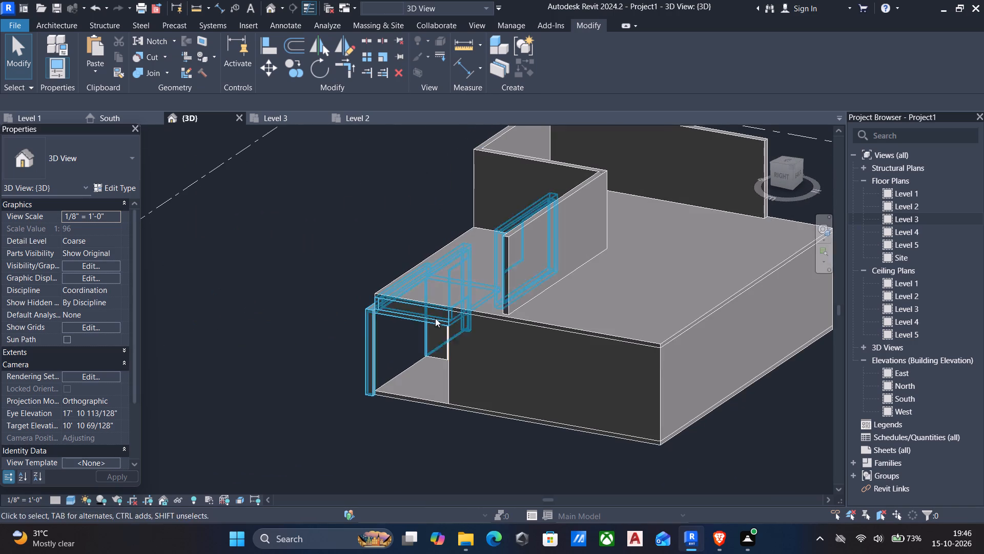
{"action": "double_click", "coordinate": [912, 218]}
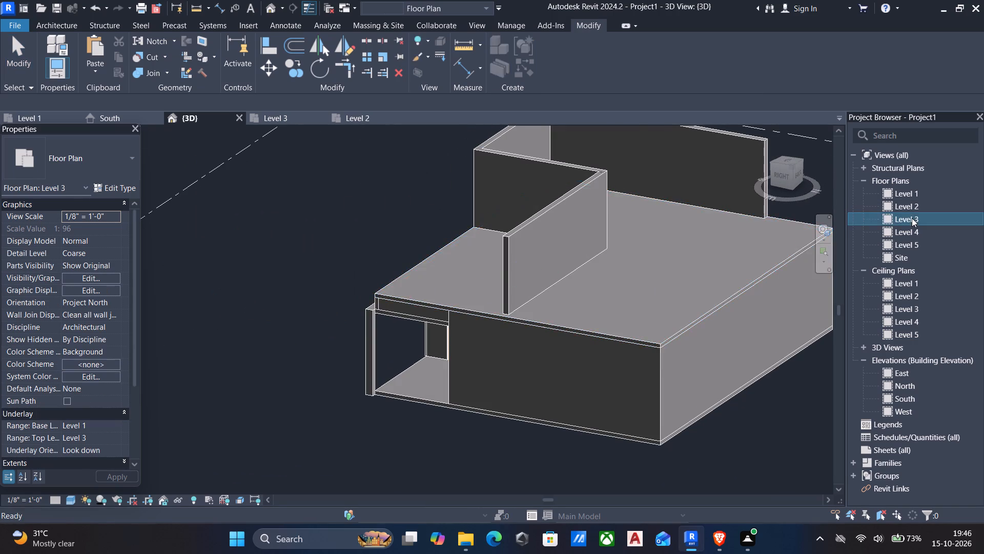
{"action": "middle_click_drag", "start_coordinate": [650, 309], "coordinate": [636, 333]}
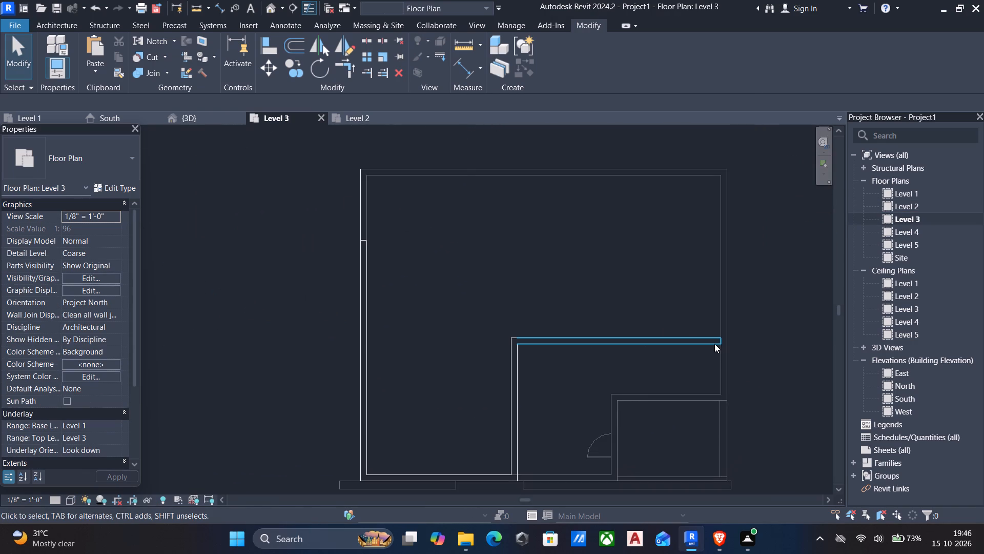
{"action": "left_click", "coordinate": [712, 342]}
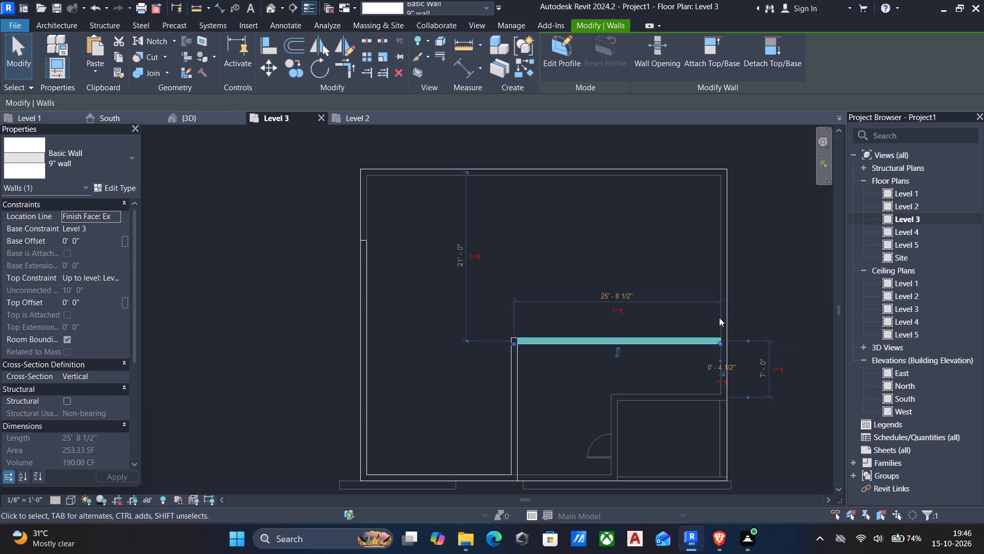
Copy the west 5'-0" curtain window on the Level 1 front facade and paste it aligned to Level 3.
{"action": "left_click", "coordinate": [268, 7]}
{"action": "scroll", "coordinate": [487, 316], "scroll_direction": "down", "scroll_amount": 4}
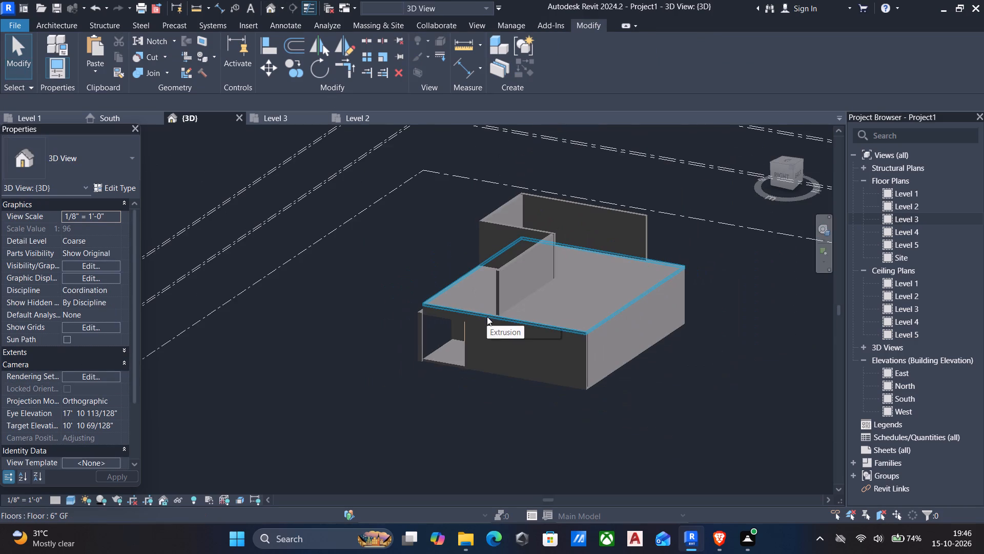
{"action": "middle_click_drag", "start_coordinate": [487, 318], "coordinate": [720, 246]}
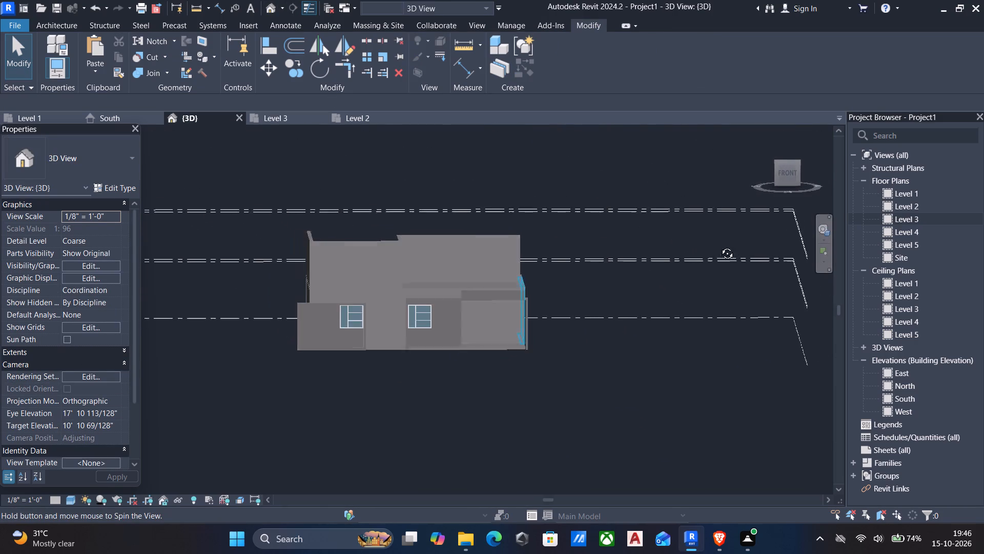
{"action": "middle_click_drag", "start_coordinate": [720, 246], "coordinate": [711, 249]}
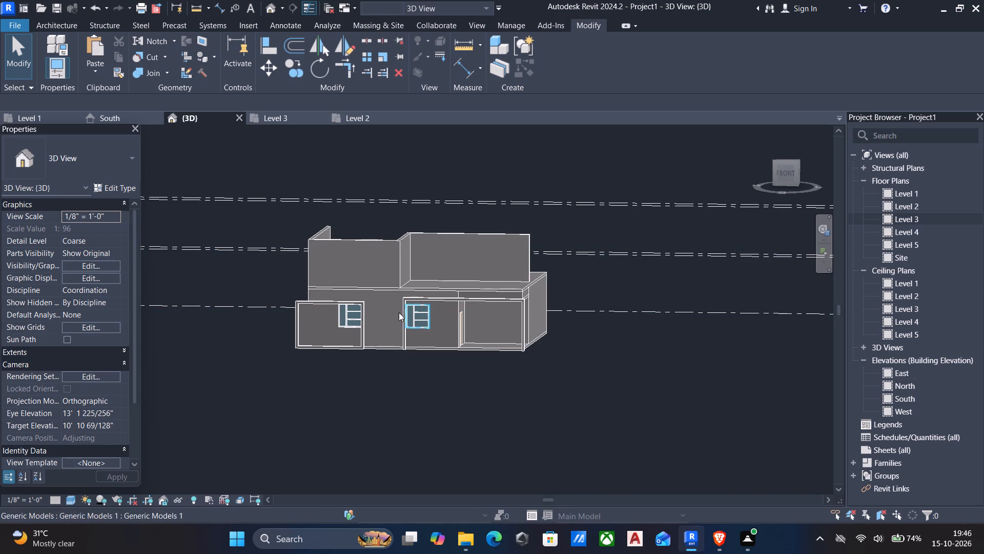
{"action": "left_click", "coordinate": [786, 171]}
{"action": "scroll", "coordinate": [379, 334], "scroll_direction": "up", "scroll_amount": 11}
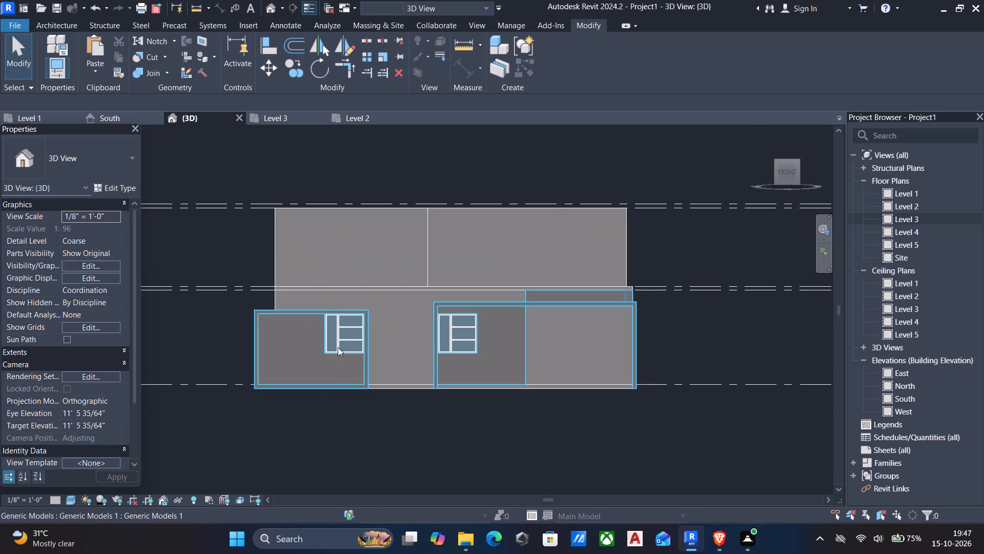
{"action": "scroll", "coordinate": [348, 342], "scroll_direction": "up", "scroll_amount": 5}
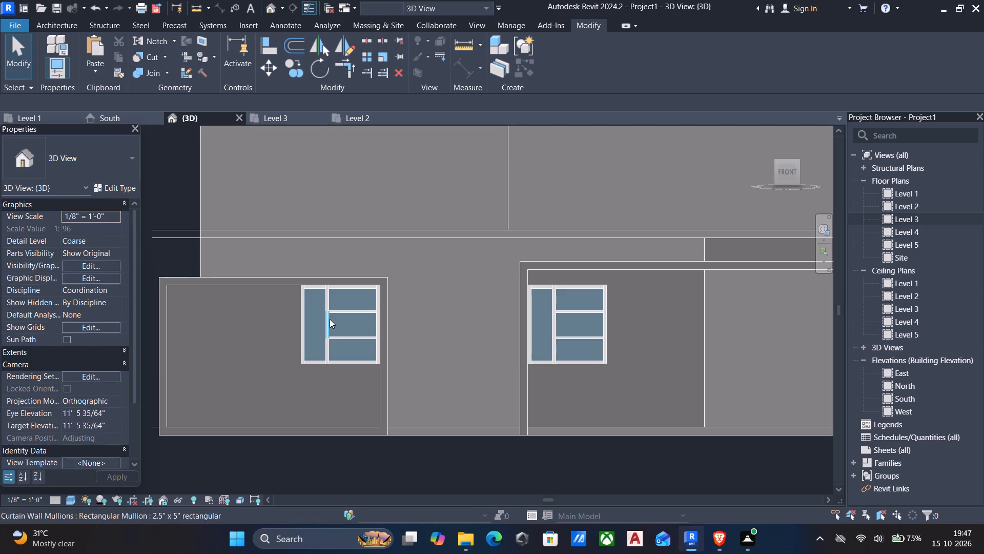
{"action": "left_click", "coordinate": [358, 359]}
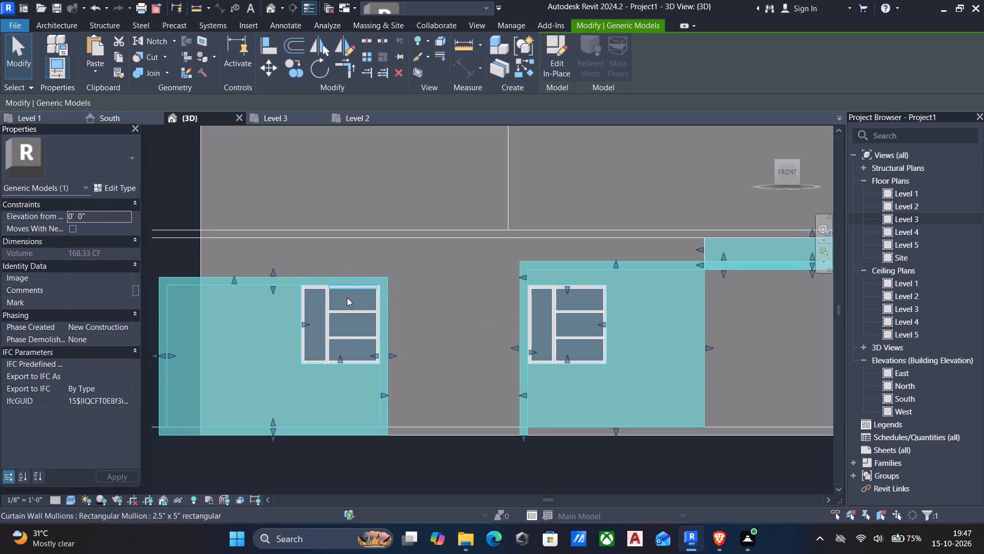
{"action": "key", "text": "Escape"}
{"action": "middle_click_drag", "start_coordinate": [346, 300], "coordinate": [340, 333], "text": "shift"}
{"action": "left_click", "coordinate": [315, 357]}
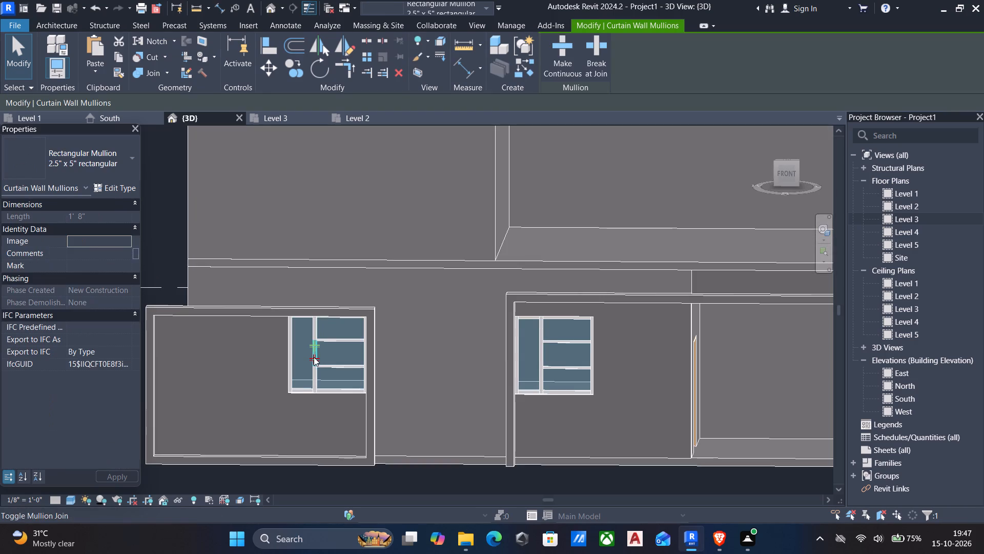
{"action": "key", "text": "Escape"}
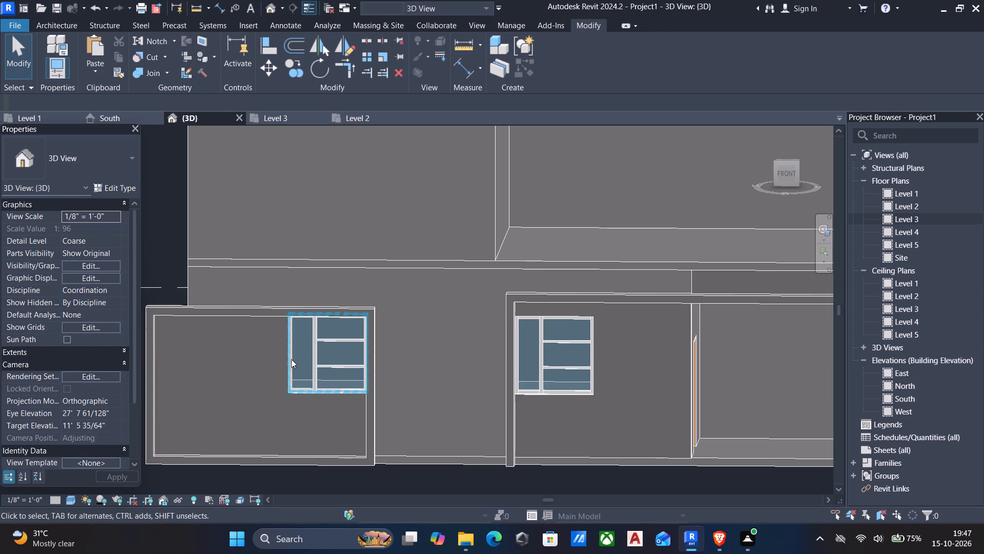
{"action": "left_click", "coordinate": [297, 389]}
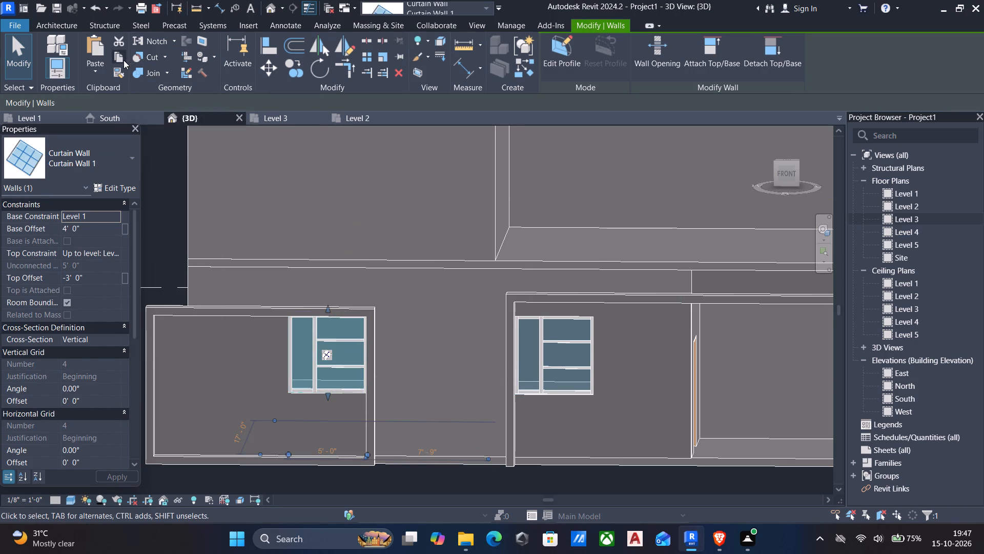
{"action": "left_click", "coordinate": [114, 58]}
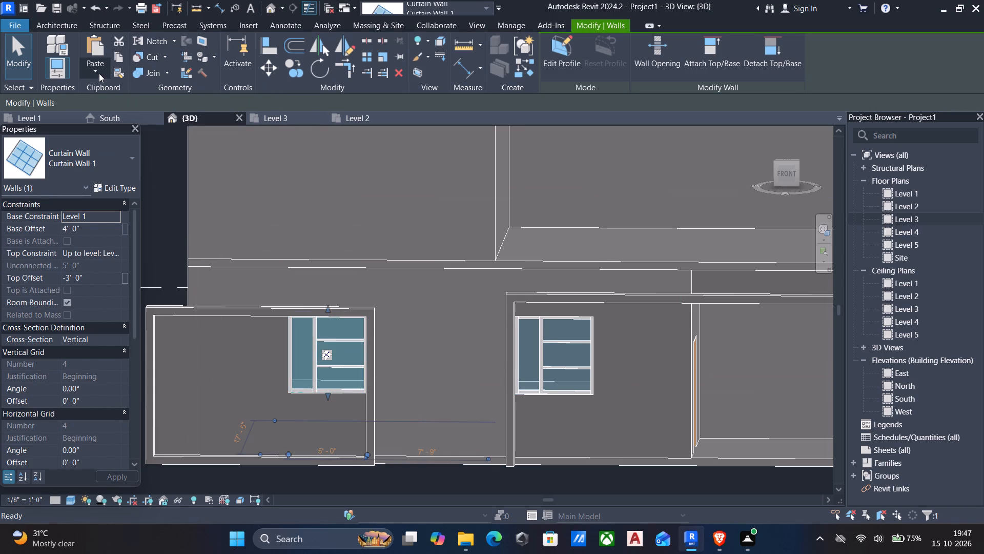
{"action": "left_click", "coordinate": [99, 73]}
{"action": "left_click", "coordinate": [129, 116]}
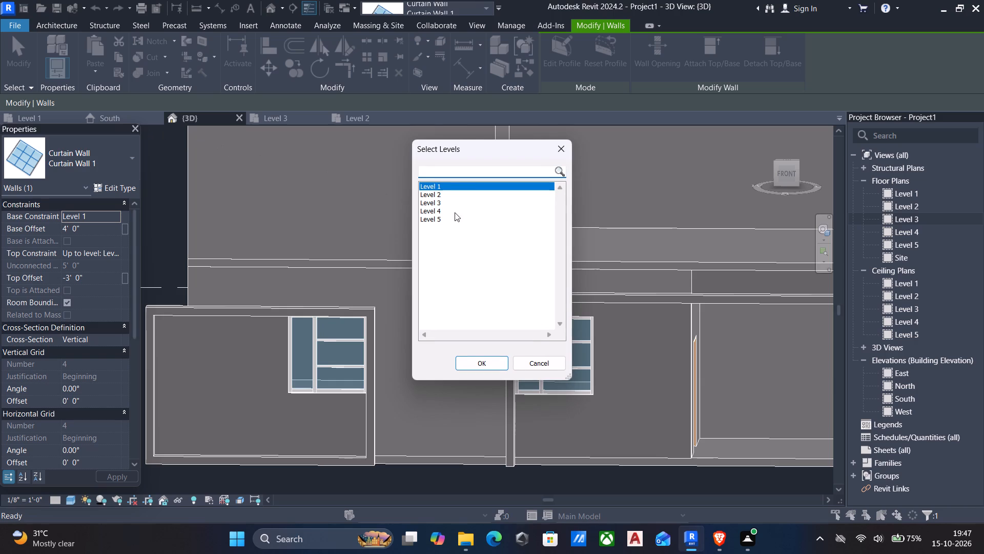
{"action": "left_click", "coordinate": [456, 204]}
{"action": "left_click", "coordinate": [473, 359]}
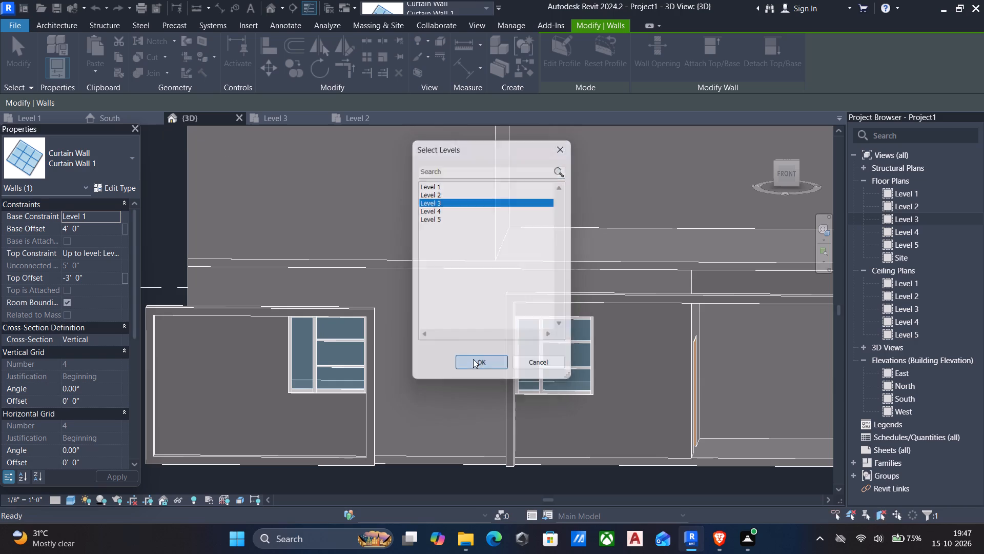
{"action": "scroll", "coordinate": [453, 301], "scroll_direction": "down", "scroll_amount": 5}
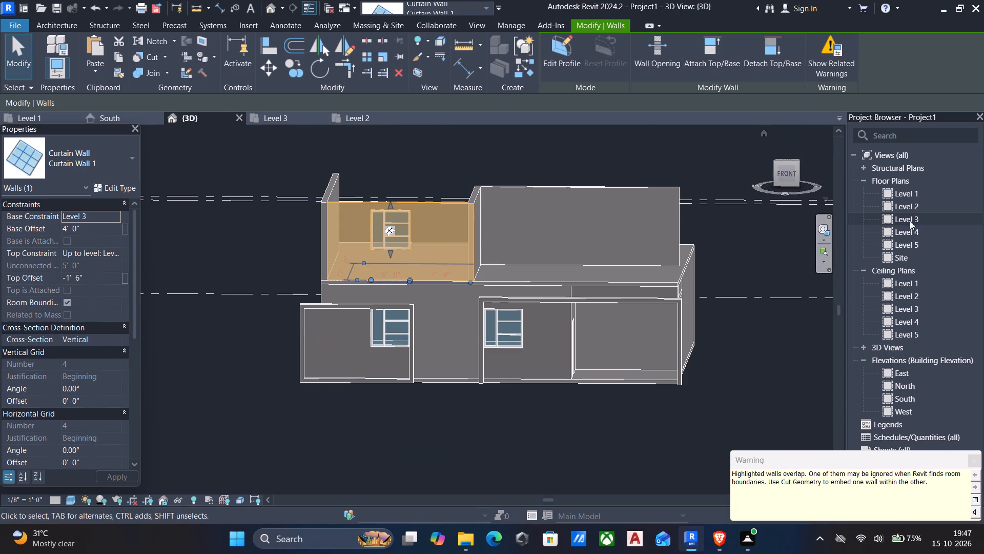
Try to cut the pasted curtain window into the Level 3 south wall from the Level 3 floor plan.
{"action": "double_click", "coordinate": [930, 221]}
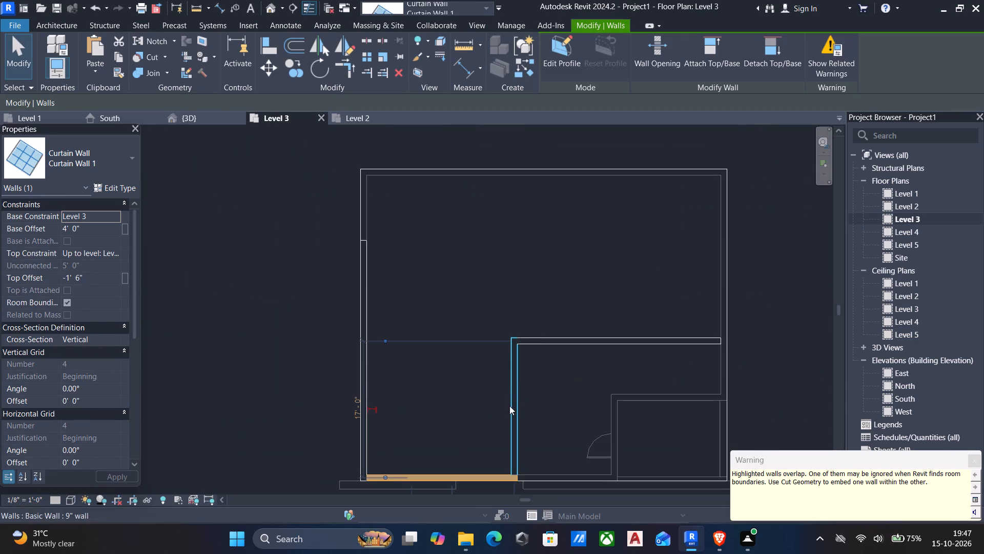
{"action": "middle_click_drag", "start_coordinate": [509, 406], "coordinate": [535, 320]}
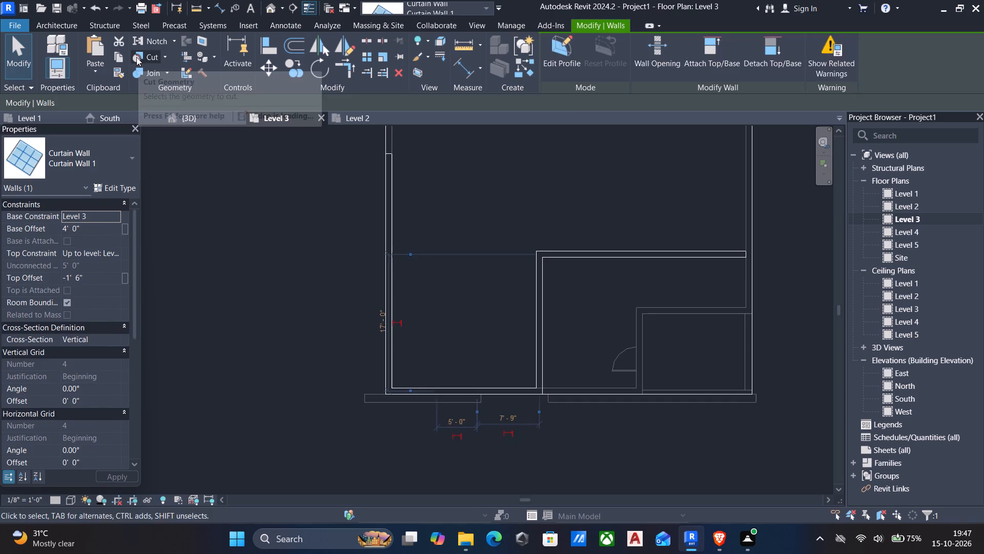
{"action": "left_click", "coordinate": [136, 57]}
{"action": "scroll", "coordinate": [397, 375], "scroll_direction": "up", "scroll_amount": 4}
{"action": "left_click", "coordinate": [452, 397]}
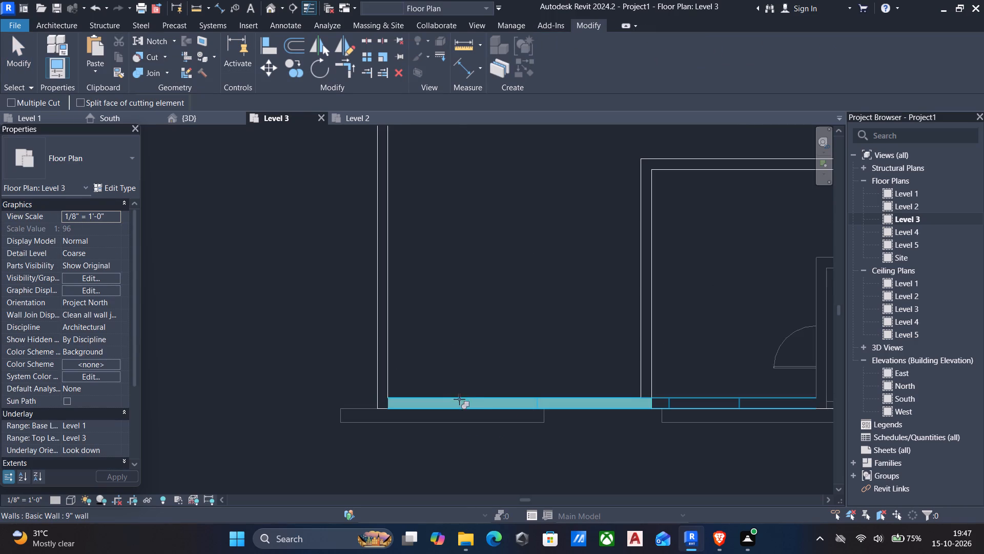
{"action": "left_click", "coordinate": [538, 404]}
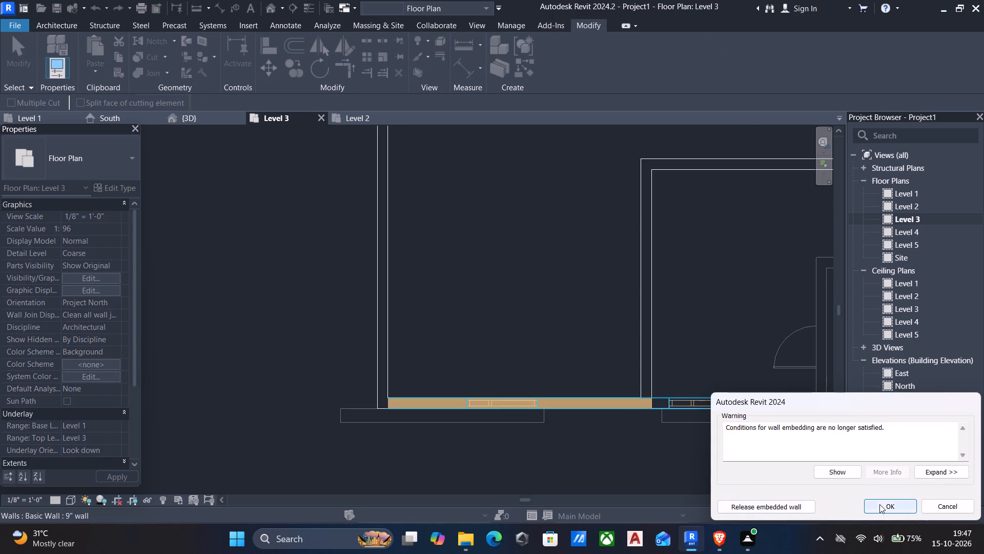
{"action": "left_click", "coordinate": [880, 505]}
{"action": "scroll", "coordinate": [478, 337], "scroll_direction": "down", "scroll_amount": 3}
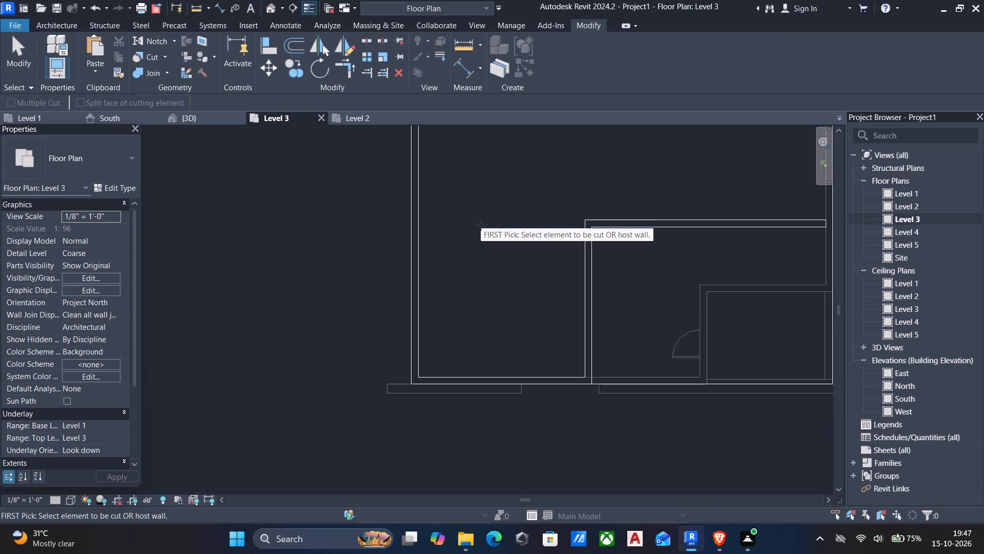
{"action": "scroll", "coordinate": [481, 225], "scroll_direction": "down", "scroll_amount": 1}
In the 3D view, cut the Level 3 front wall with the pasted curtain window using Cut Geometry.
{"action": "left_click", "coordinate": [276, 13]}
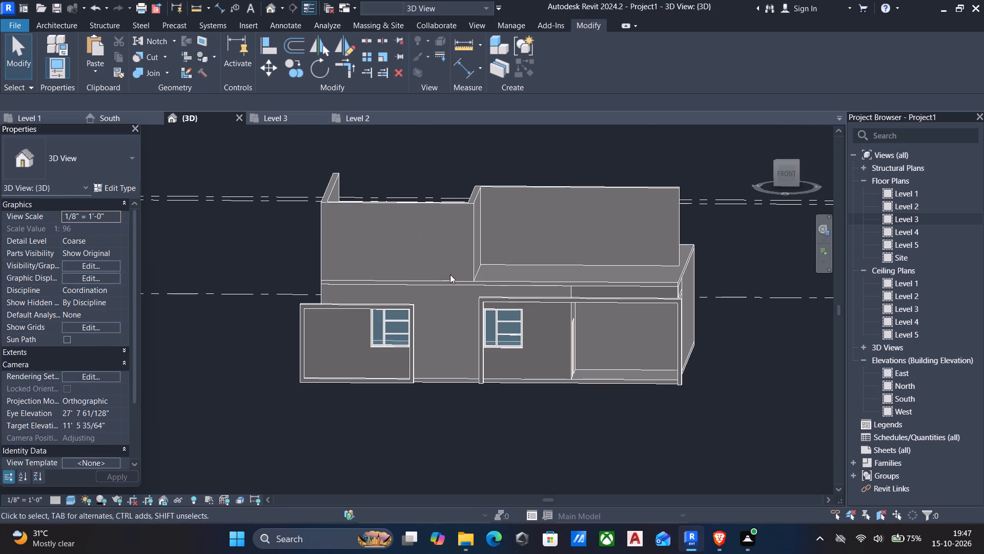
{"action": "left_click", "coordinate": [145, 54]}
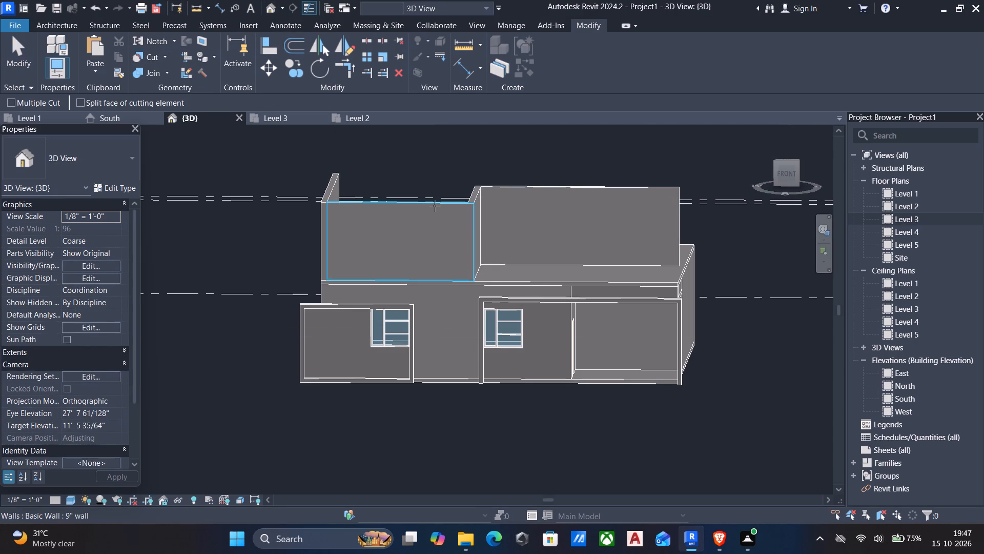
{"action": "left_click", "coordinate": [435, 206]}
{"action": "left_click", "coordinate": [392, 213]}
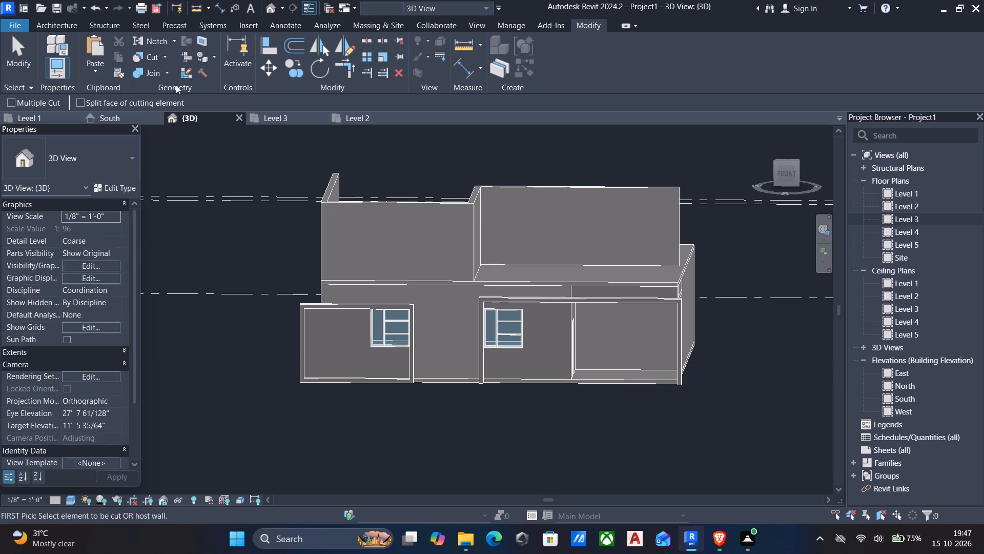
{"action": "left_click", "coordinate": [143, 52]}
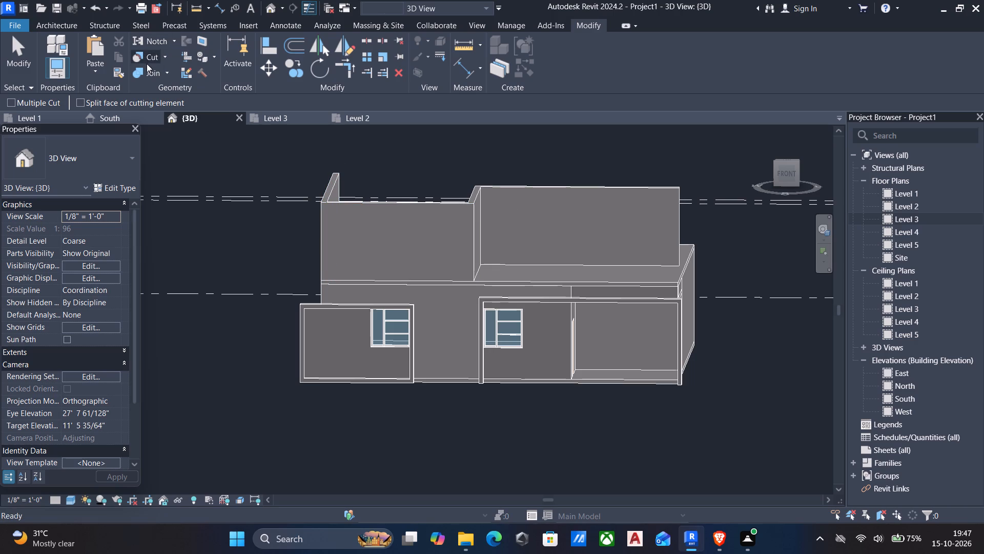
{"action": "left_click", "coordinate": [426, 201]}
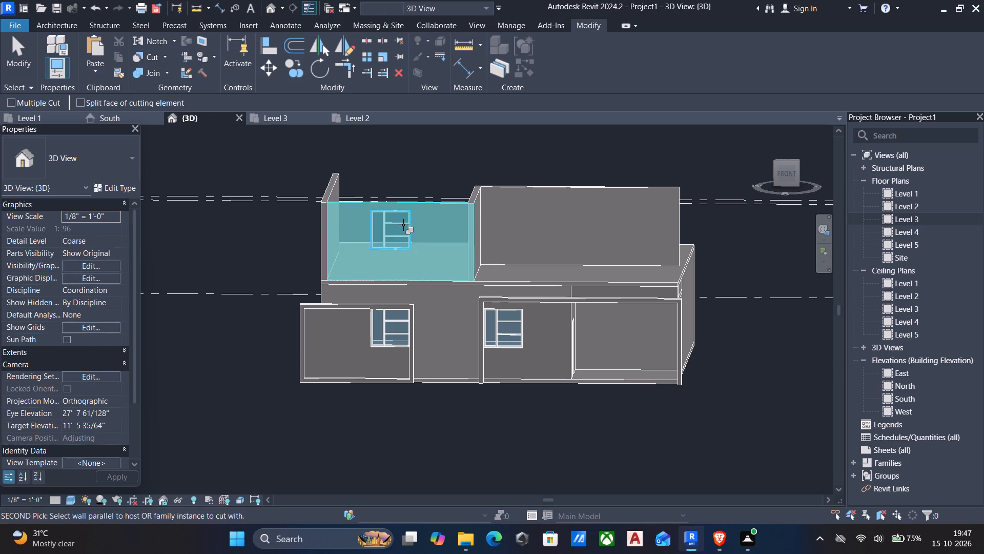
{"action": "scroll", "coordinate": [394, 223], "scroll_direction": "up", "scroll_amount": 6}
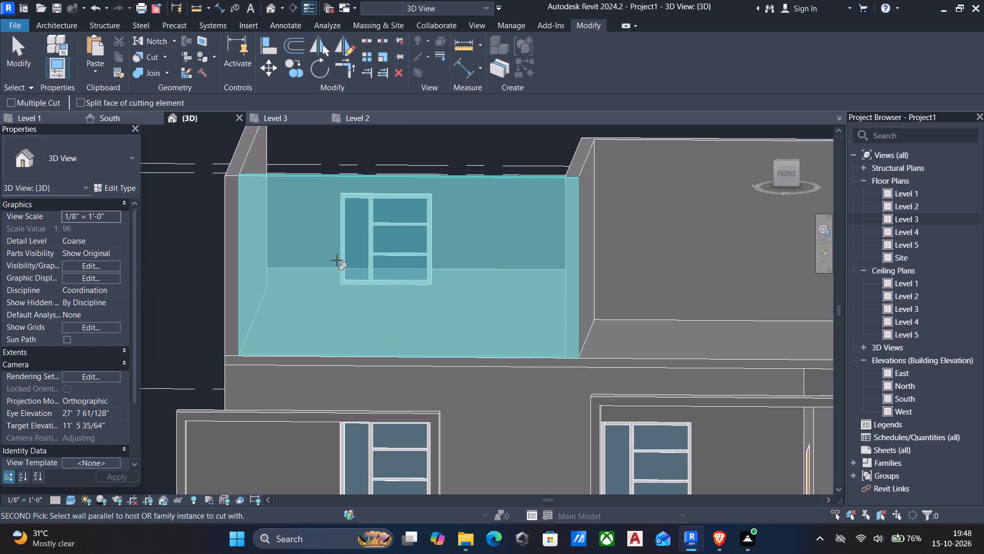
{"action": "left_click", "coordinate": [380, 285]}
{"action": "scroll", "coordinate": [411, 205], "scroll_direction": "down", "scroll_amount": 6}
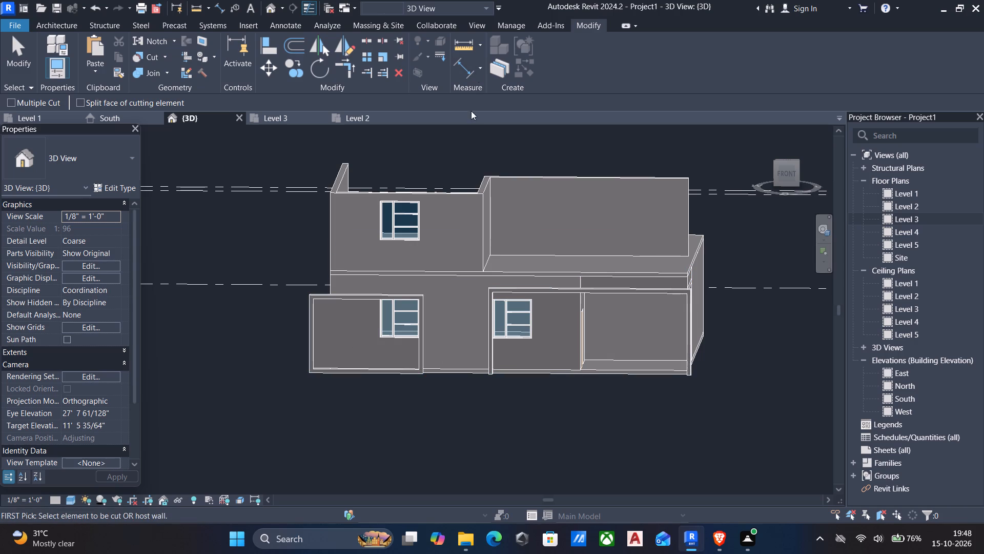
{"action": "key", "text": "Escape"}
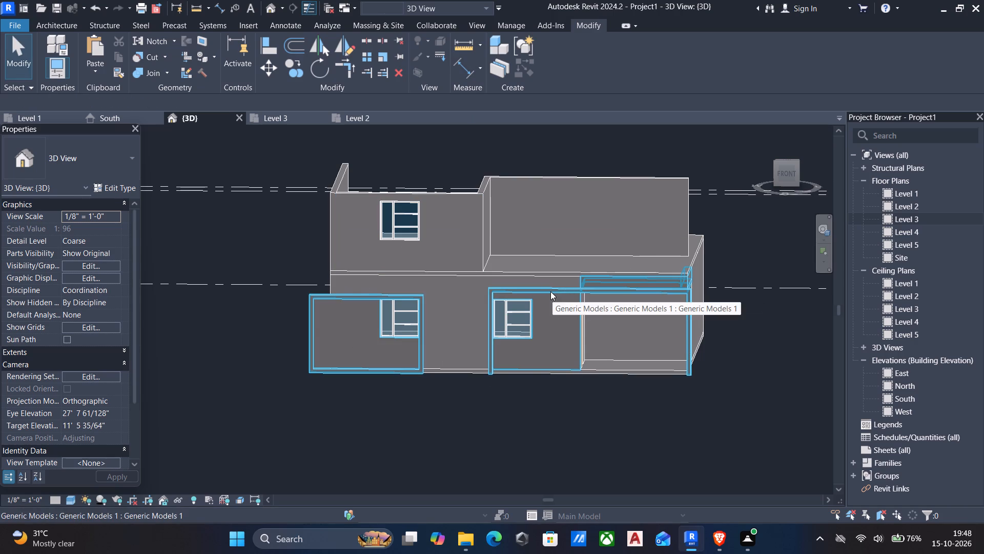
Edit the in-place facade frame model and start a solid extrusion with the Level 3 front wall face as its work plane.
{"action": "left_click", "coordinate": [550, 291]}
{"action": "left_click", "coordinate": [556, 55]}
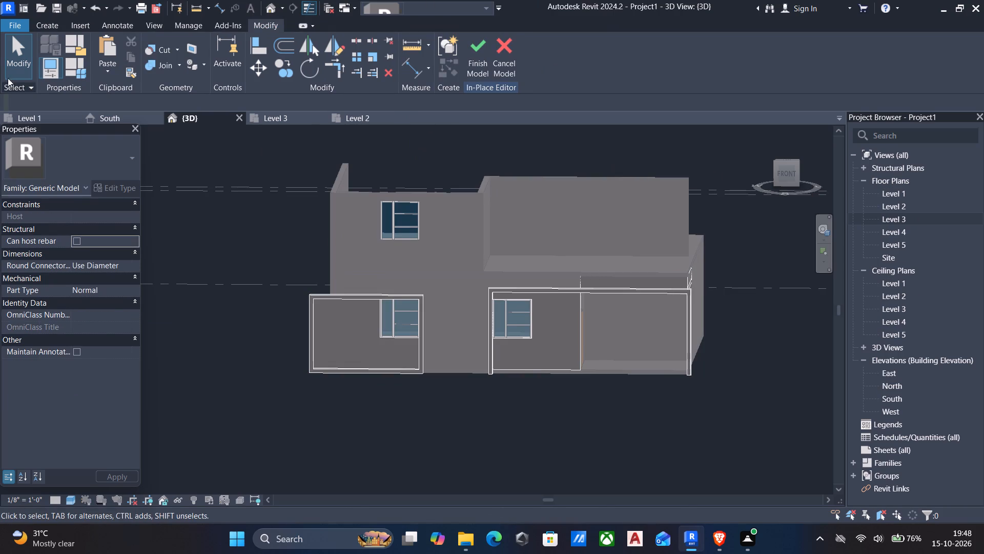
{"action": "left_click", "coordinate": [37, 21]}
{"action": "left_click", "coordinate": [108, 46]}
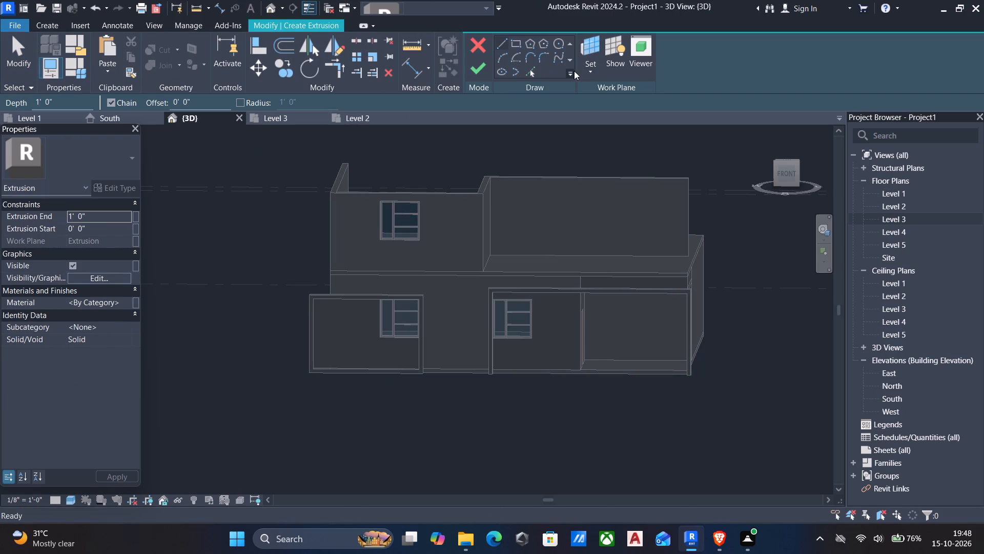
{"action": "left_click", "coordinate": [585, 71]}
{"action": "left_click", "coordinate": [613, 114]}
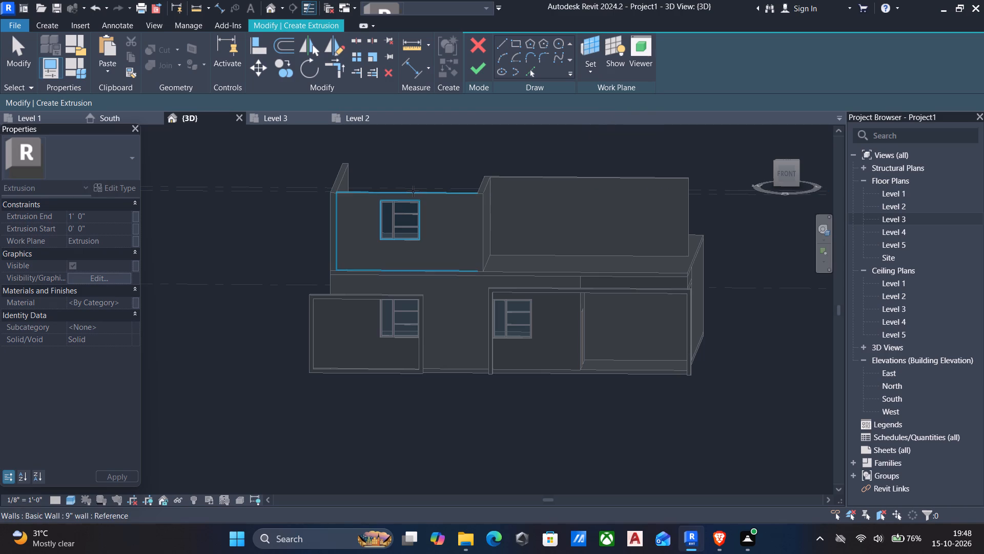
{"action": "left_click", "coordinate": [378, 195]}
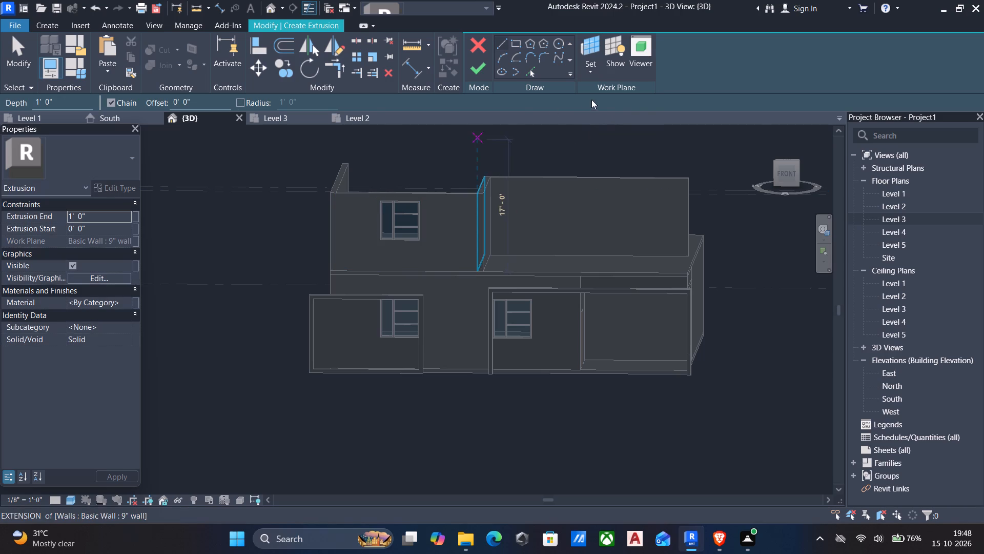
Draw a rectangle about 20'-5" by 9'-6" from the Level 3 window's upper west corner down to the slab's lower edge.
{"action": "left_click", "coordinate": [787, 168]}
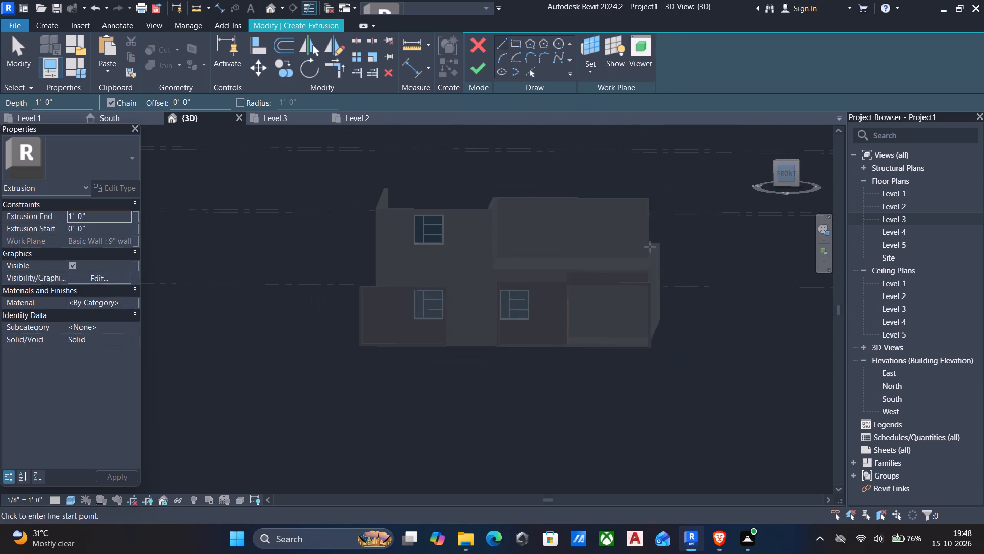
{"action": "scroll", "coordinate": [428, 299], "scroll_direction": "up", "scroll_amount": 4}
{"action": "middle_click_drag", "start_coordinate": [411, 326], "coordinate": [496, 296]}
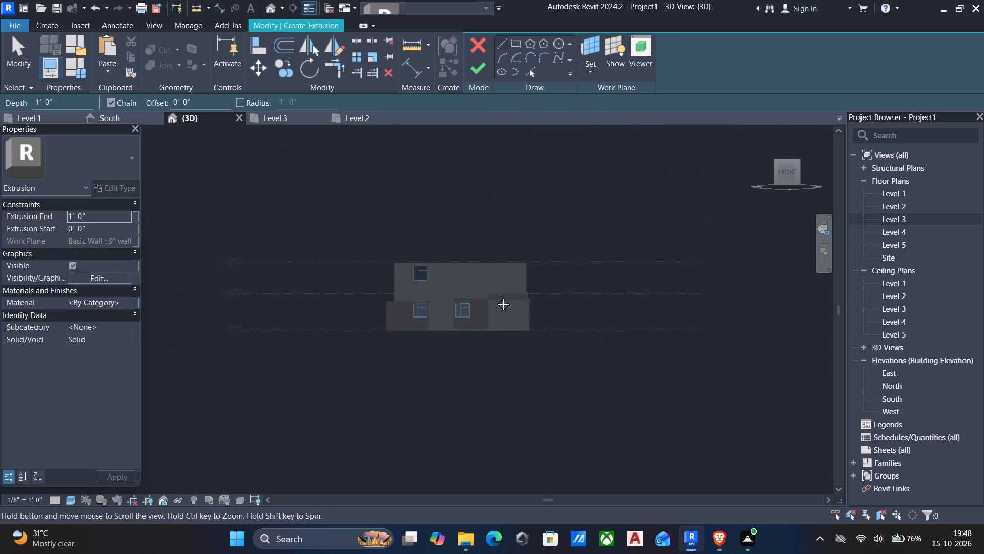
{"action": "middle_click_drag", "start_coordinate": [496, 296], "coordinate": [544, 290]}
{"action": "scroll", "coordinate": [529, 309], "scroll_direction": "up", "scroll_amount": 5}
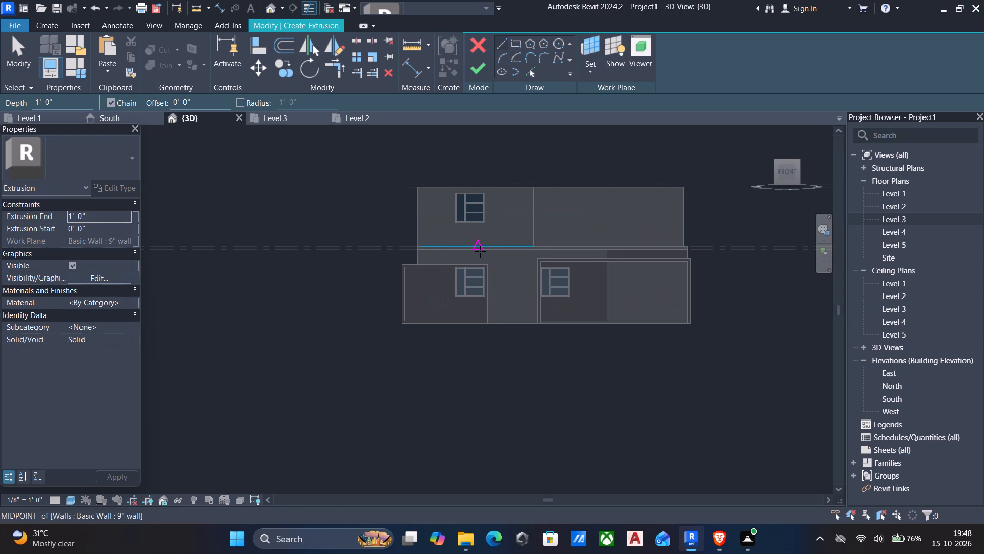
{"action": "scroll", "coordinate": [480, 251], "scroll_direction": "up", "scroll_amount": 4}
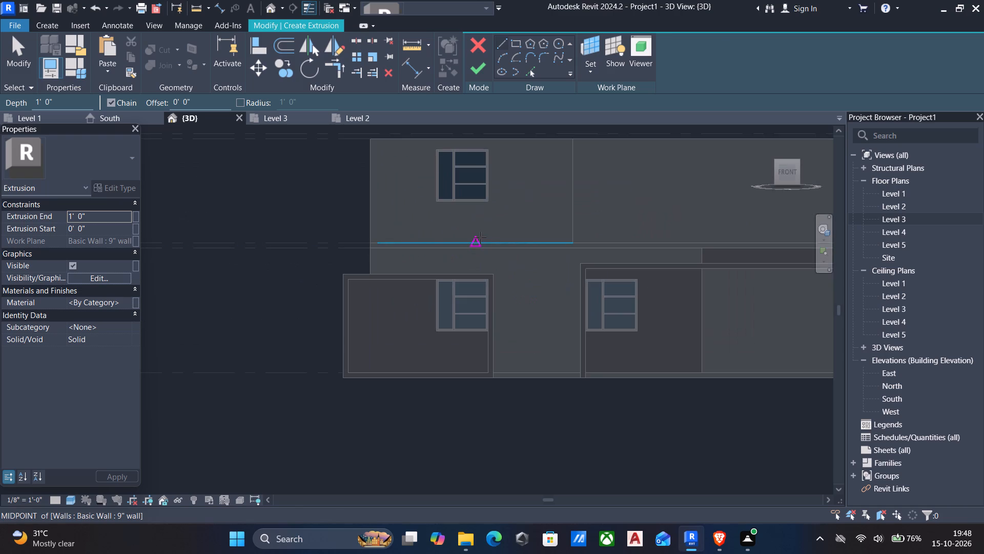
{"action": "middle_click_drag", "start_coordinate": [480, 238], "coordinate": [497, 324]}
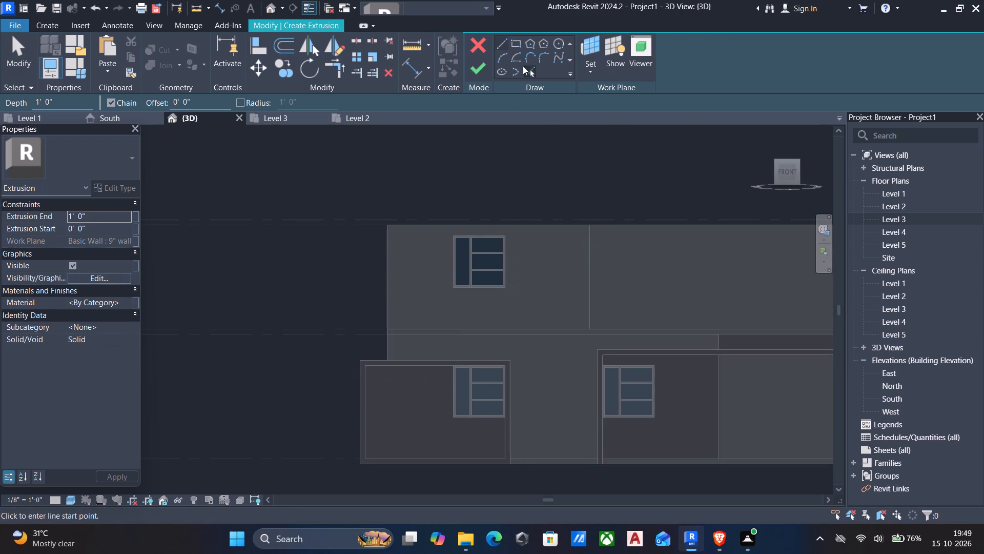
{"action": "left_click", "coordinate": [515, 44]}
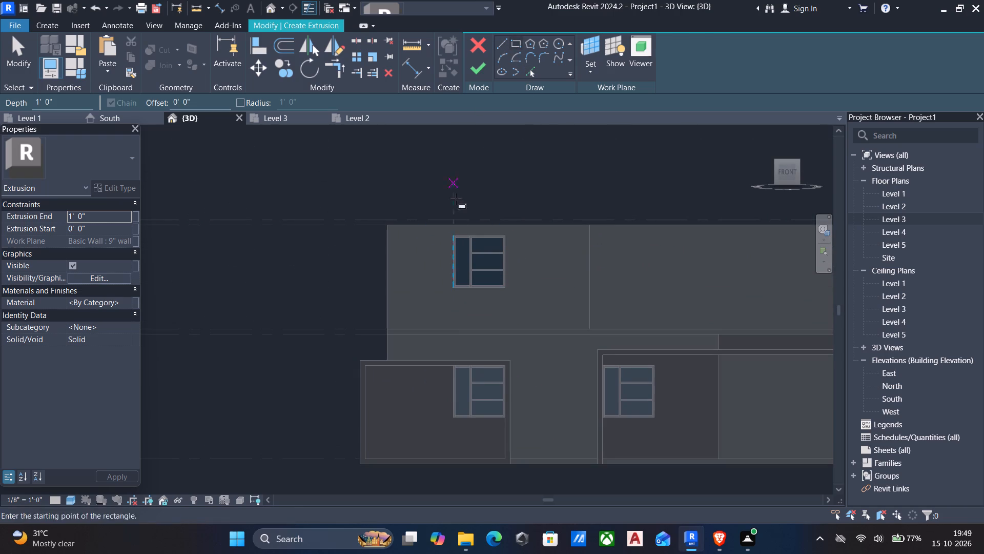
{"action": "scroll", "coordinate": [447, 244], "scroll_direction": "up", "scroll_amount": 4}
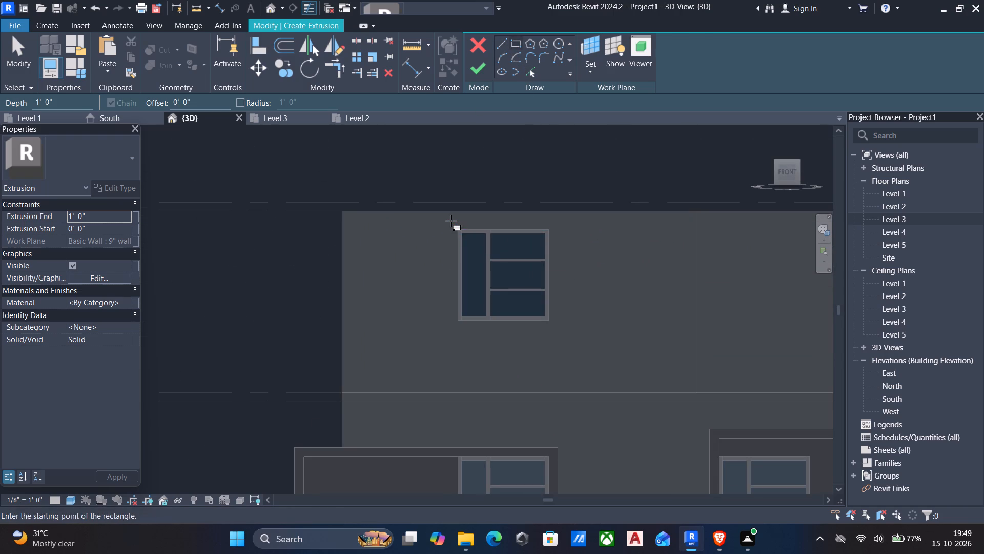
{"action": "left_click", "coordinate": [456, 224]}
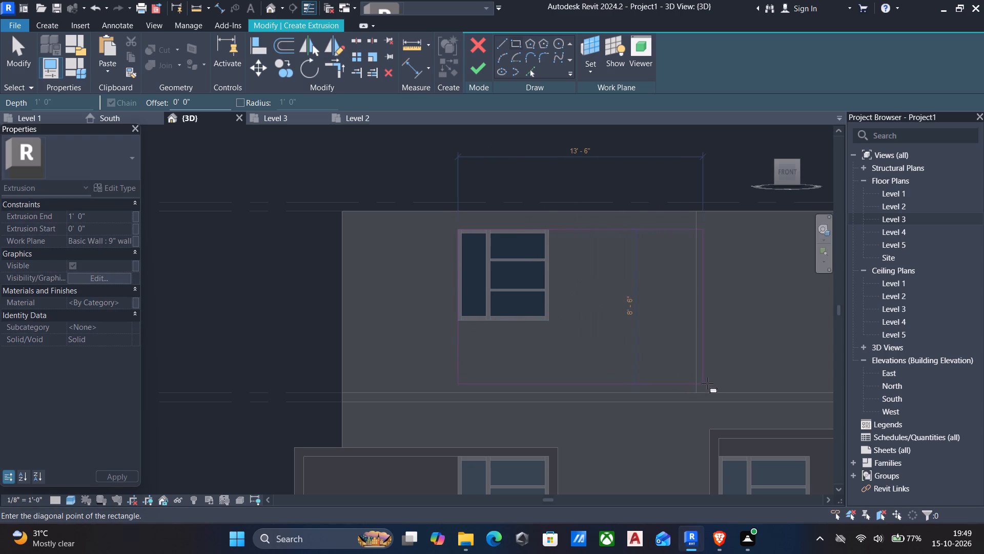
{"action": "middle_click_drag", "start_coordinate": [707, 383], "coordinate": [636, 375]}
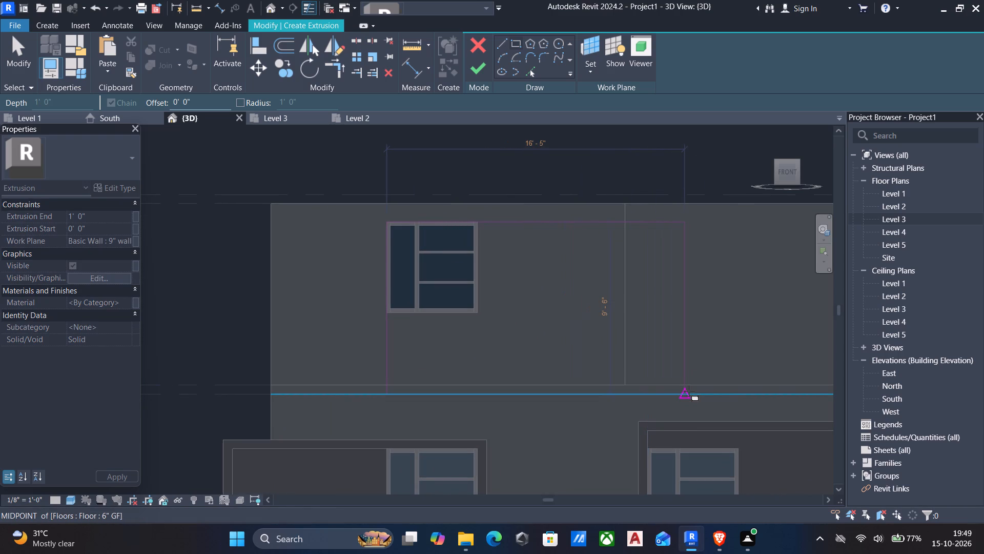
{"action": "middle_click_drag", "start_coordinate": [689, 389], "coordinate": [666, 370]}
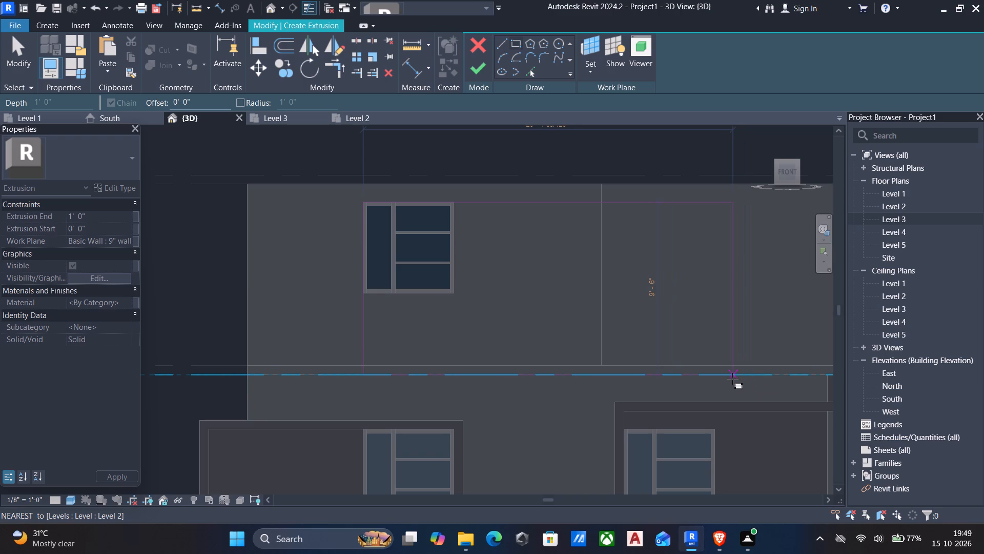
{"action": "left_click", "coordinate": [732, 379]}
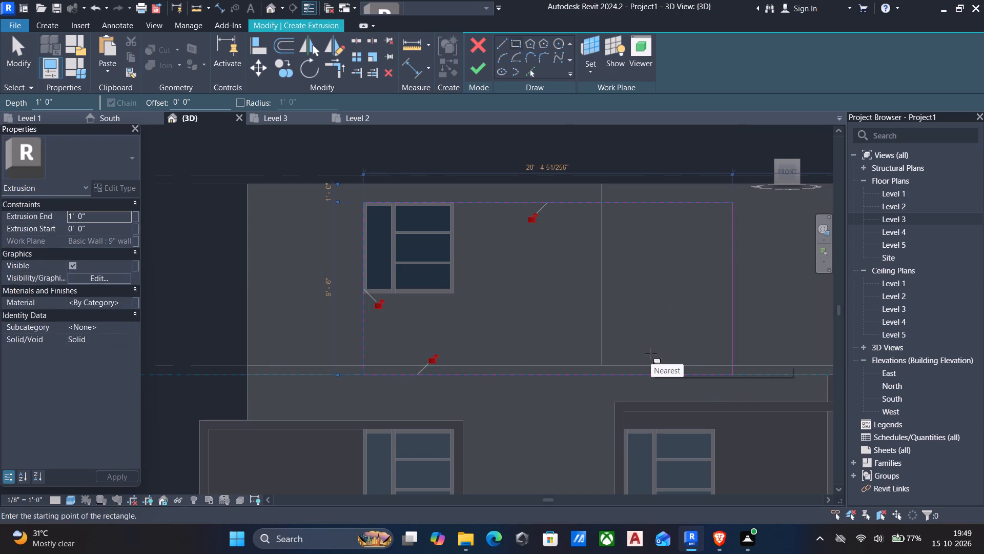
{"action": "key", "text": "Escape"}
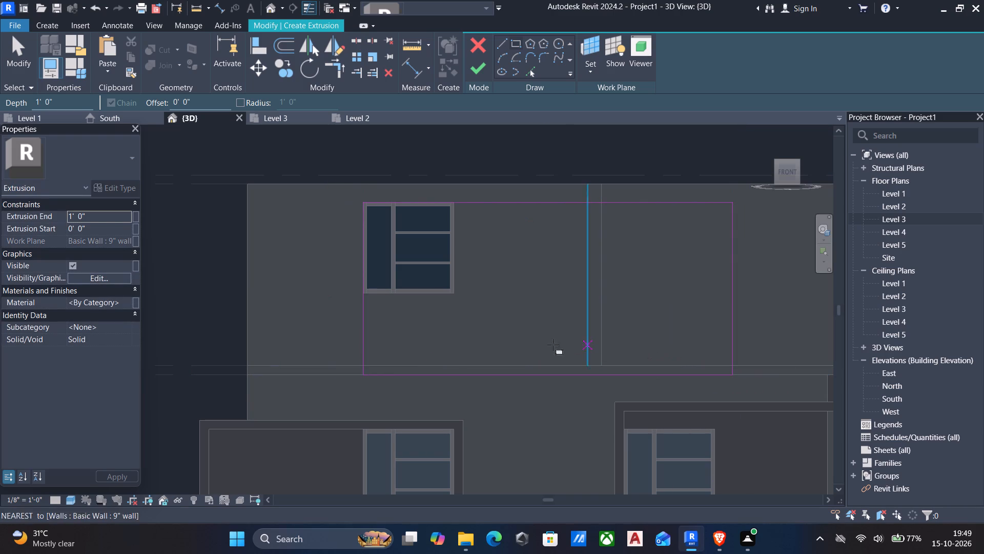
{"action": "key", "text": "Escape"}
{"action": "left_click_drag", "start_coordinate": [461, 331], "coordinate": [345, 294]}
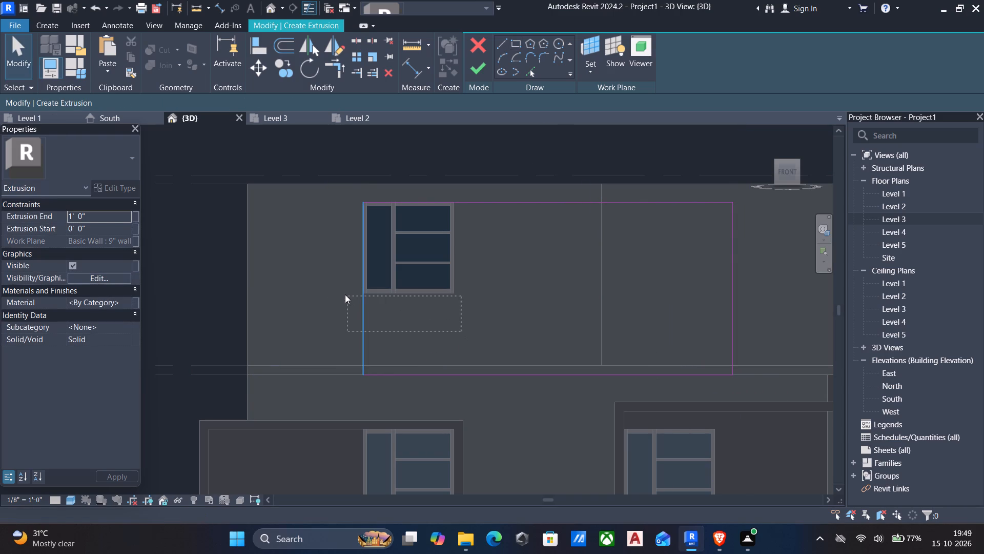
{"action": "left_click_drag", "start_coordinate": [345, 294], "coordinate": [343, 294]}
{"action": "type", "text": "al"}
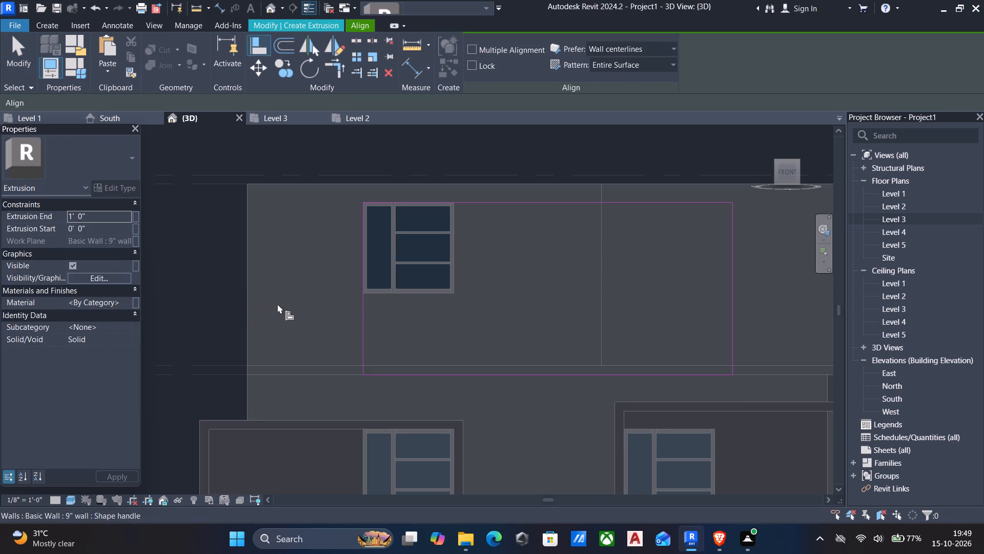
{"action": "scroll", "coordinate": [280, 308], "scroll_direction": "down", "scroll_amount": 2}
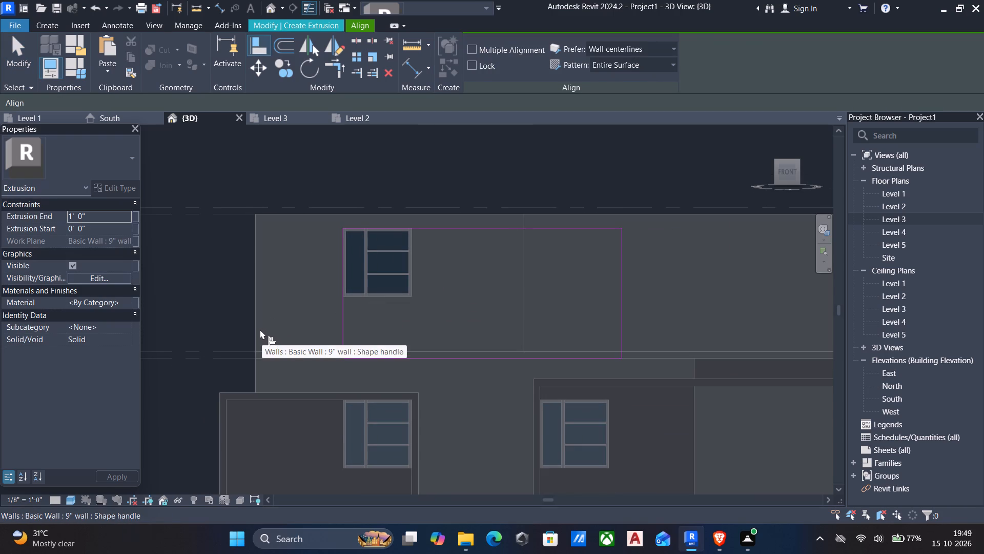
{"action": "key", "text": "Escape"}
Move the rectangle's west edge out to the wall's west corner, widening the profile to about 26'-9".
{"action": "left_click_drag", "start_coordinate": [373, 321], "coordinate": [312, 294]}
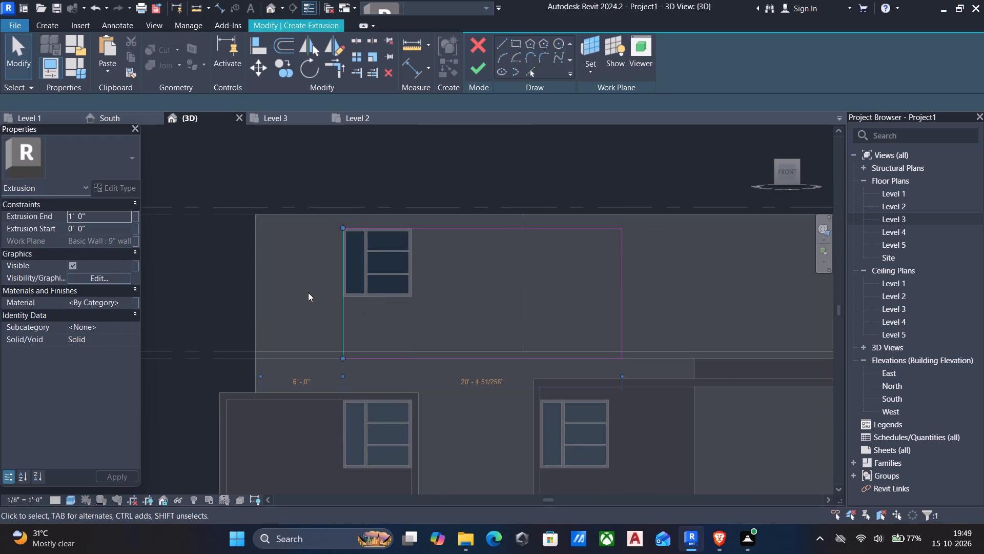
{"action": "key", "text": "Left"}
{"action": "key", "text": "Left"}
{"action": "key", "text": "Left"}
{"action": "key", "text": "Left"}
{"action": "key", "text": "Left"}
{"action": "key", "text": "Left"}
{"action": "key", "text": "Left"}
{"action": "key", "text": "Left"}
{"action": "key", "text": "Left"}
{"action": "key", "text": "Left"}
{"action": "key", "text": "Left"}
{"action": "key", "text": "Left"}
{"action": "key", "text": "Left"}
{"action": "key", "text": "Left"}
{"action": "key", "text": "Left"}
{"action": "key", "text": "Left"}
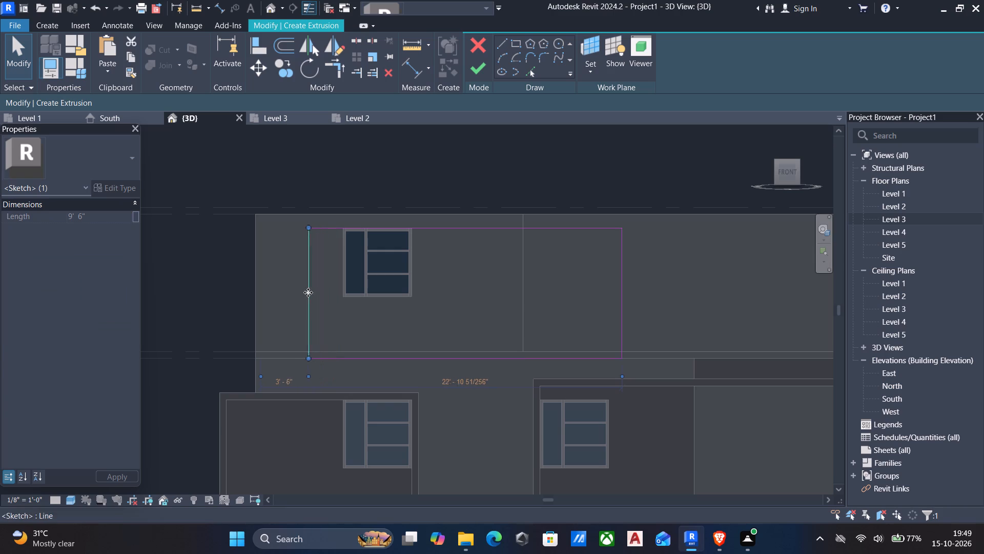
{"action": "key", "text": "Left"}
{"action": "key", "text": "Left"}
{"action": "key", "text": "Left"}
{"action": "key", "text": "Left"}
{"action": "key", "text": "Left"}
{"action": "key", "text": "Left"}
{"action": "key", "text": "Left"}
{"action": "key", "text": "Left"}
{"action": "key", "text": "Left"}
{"action": "key", "text": "Left"}
{"action": "key", "text": "Left"}
{"action": "key", "text": "Left"}
{"action": "key", "text": "Left"}
{"action": "key", "text": "Left"}
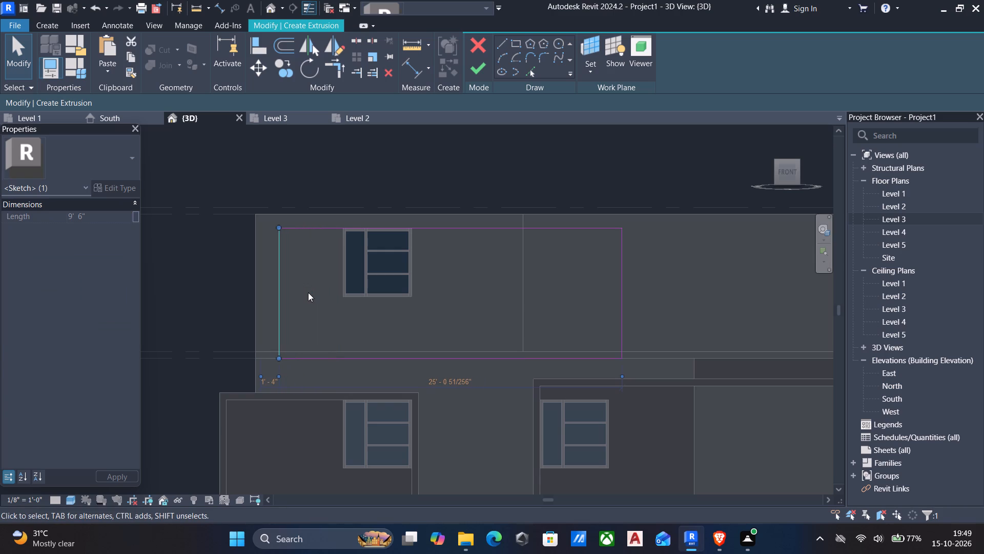
{"action": "key", "text": "Left"}
{"action": "key", "text": "Left"}
{"action": "key", "text": "Left"}
{"action": "key", "text": "Left"}
{"action": "key", "text": "Left"}
{"action": "key", "text": "Left"}
{"action": "key", "text": "Left"}
{"action": "key", "text": "Left"}
{"action": "key", "text": "Left"}
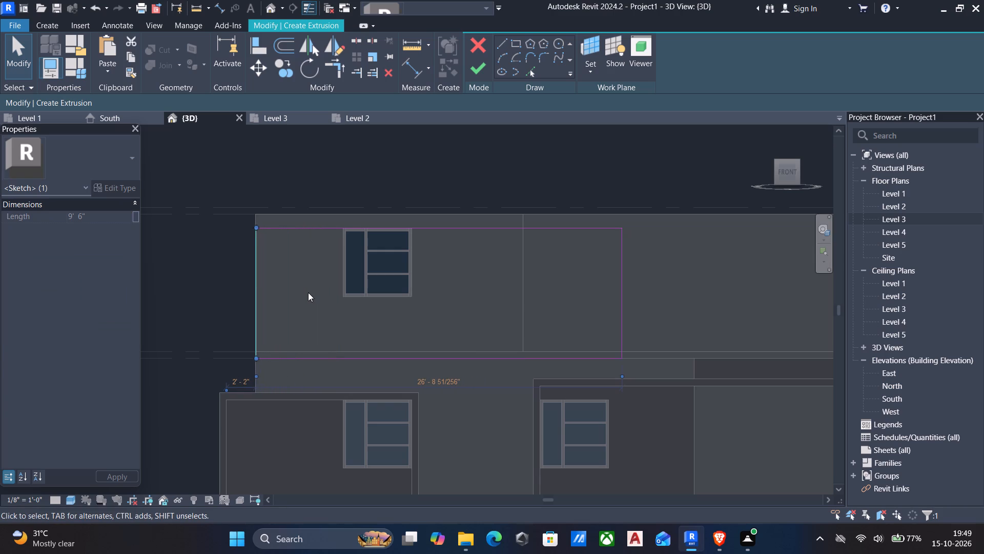
{"action": "scroll", "coordinate": [286, 292], "scroll_direction": "up", "scroll_amount": 5}
{"action": "scroll", "coordinate": [240, 291], "scroll_direction": "up", "scroll_amount": 5}
{"action": "scroll", "coordinate": [228, 299], "scroll_direction": "down", "scroll_amount": 3}
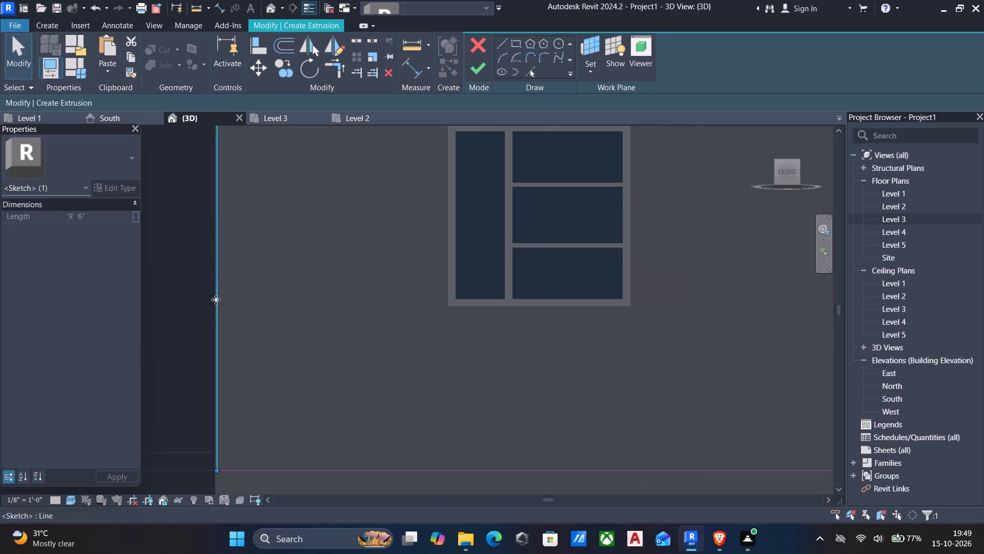
{"action": "scroll", "coordinate": [204, 299], "scroll_direction": "up", "scroll_amount": 12}
{"action": "key", "text": "Left"}
{"action": "key", "text": "Left"}
{"action": "key", "text": "Left"}
{"action": "key", "text": "Left"}
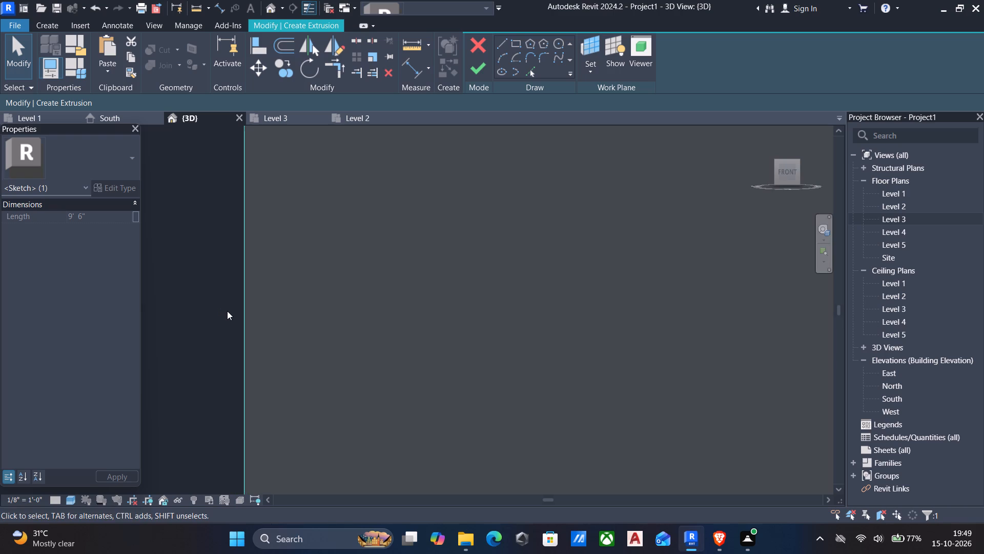
Draw a second rectangle around the first one with a 1'-0" outward offset to form the frame outline.
{"action": "scroll", "coordinate": [285, 303], "scroll_direction": "down", "scroll_amount": 12}
{"action": "middle_click_drag", "start_coordinate": [331, 309], "coordinate": [298, 355]}
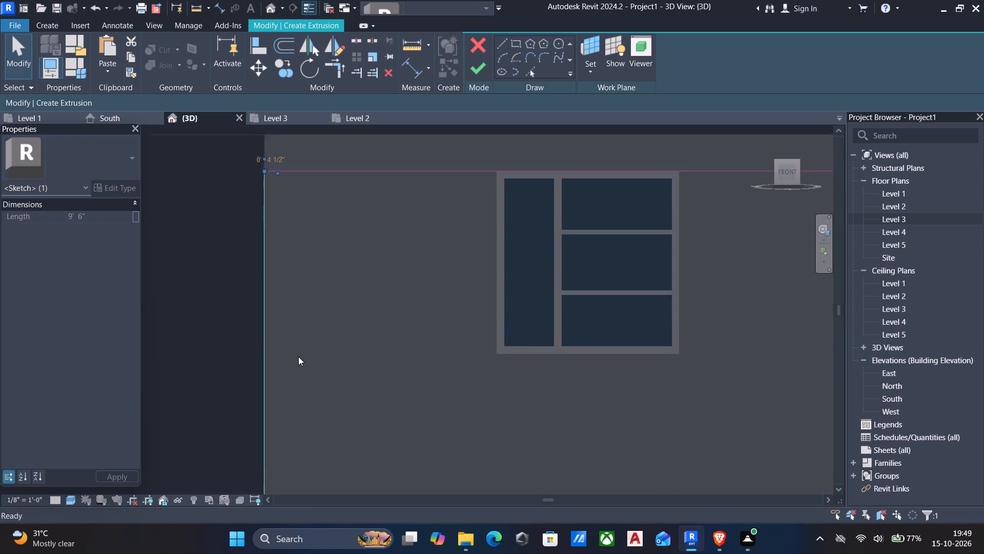
{"action": "scroll", "coordinate": [298, 357], "scroll_direction": "down", "scroll_amount": 5}
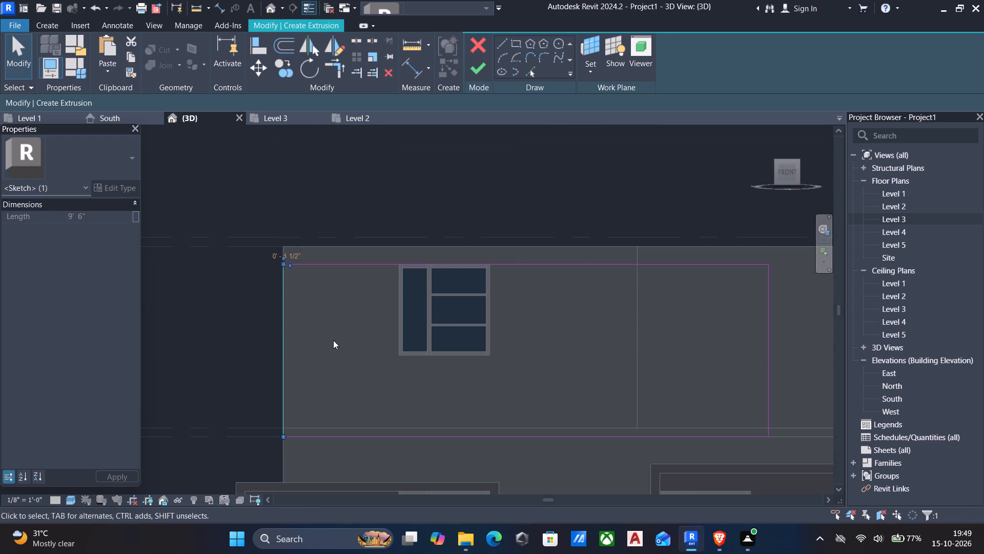
{"action": "scroll", "coordinate": [358, 319], "scroll_direction": "down", "scroll_amount": 2}
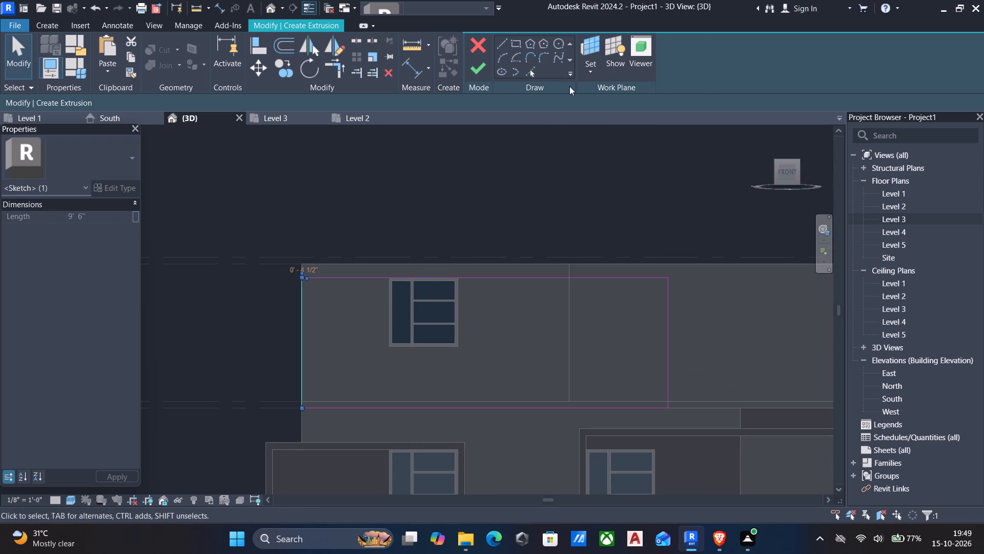
{"action": "left_click", "coordinate": [516, 45]}
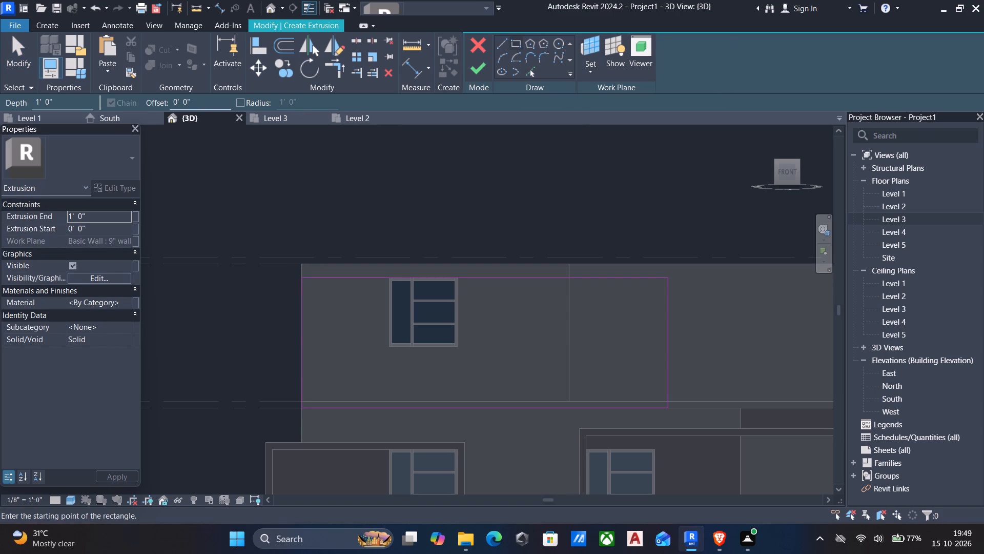
{"action": "left_click_drag", "start_coordinate": [215, 98], "coordinate": [0, 69]}
{"action": "type", "text": "1'"}
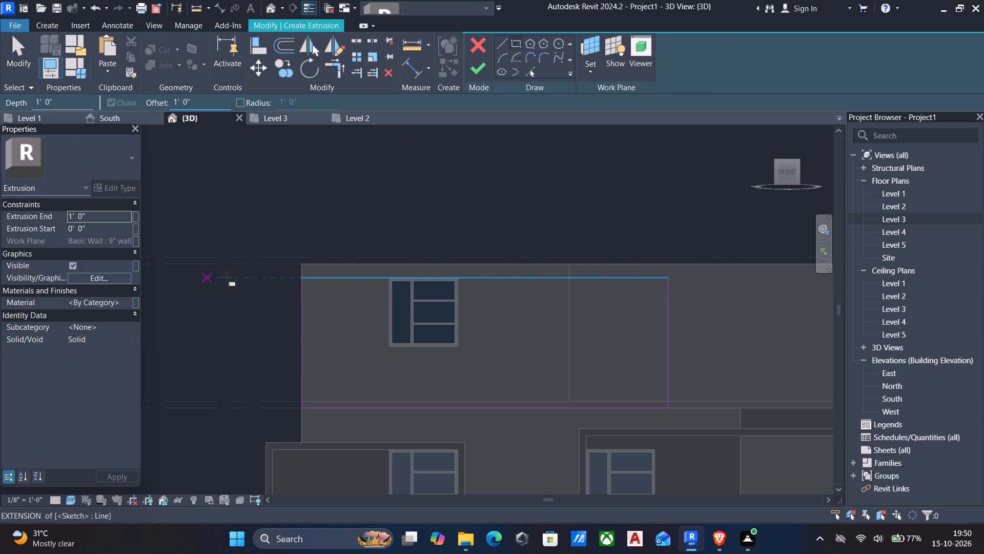
{"action": "left_click", "coordinate": [304, 274]}
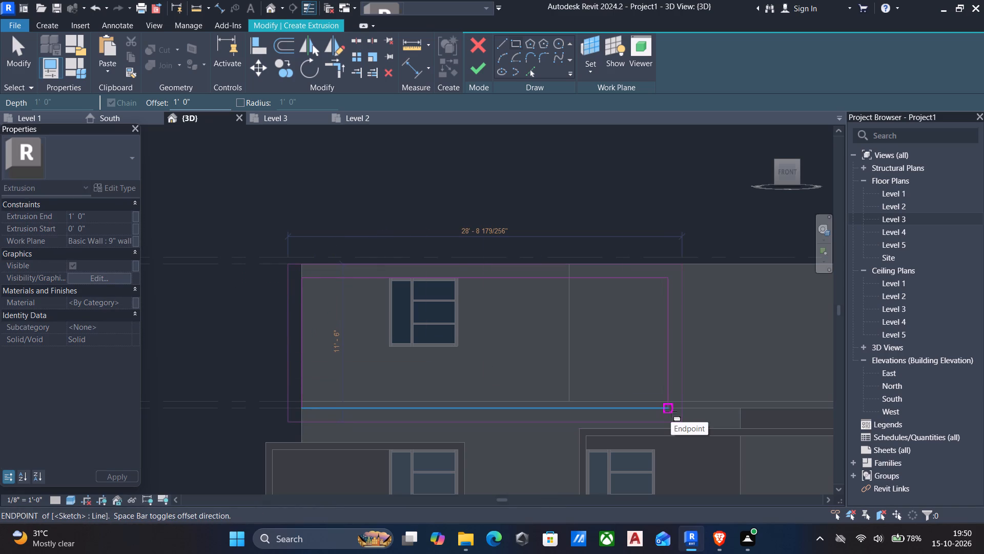
{"action": "left_click", "coordinate": [671, 411]}
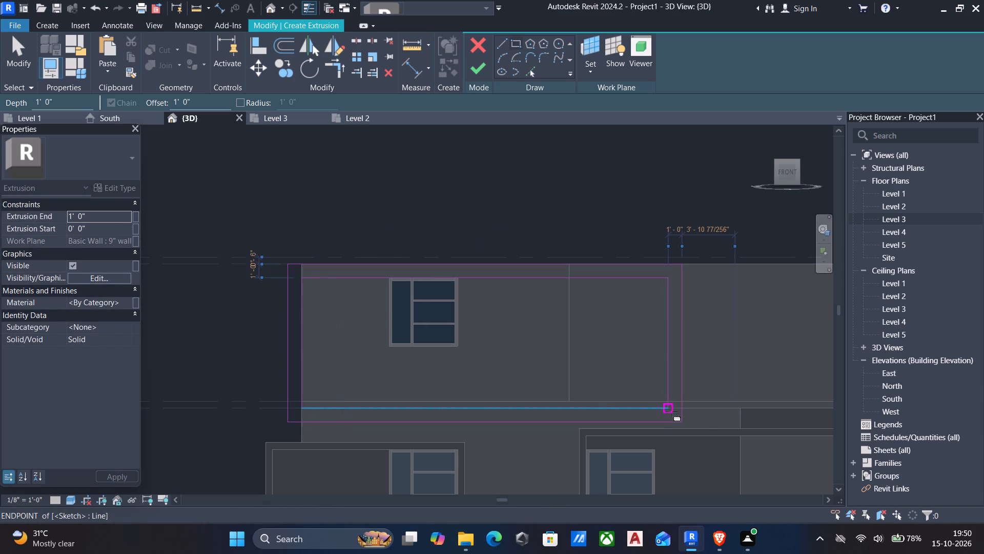
{"action": "key", "text": "Escape"}
{"action": "key", "text": "Escape"}
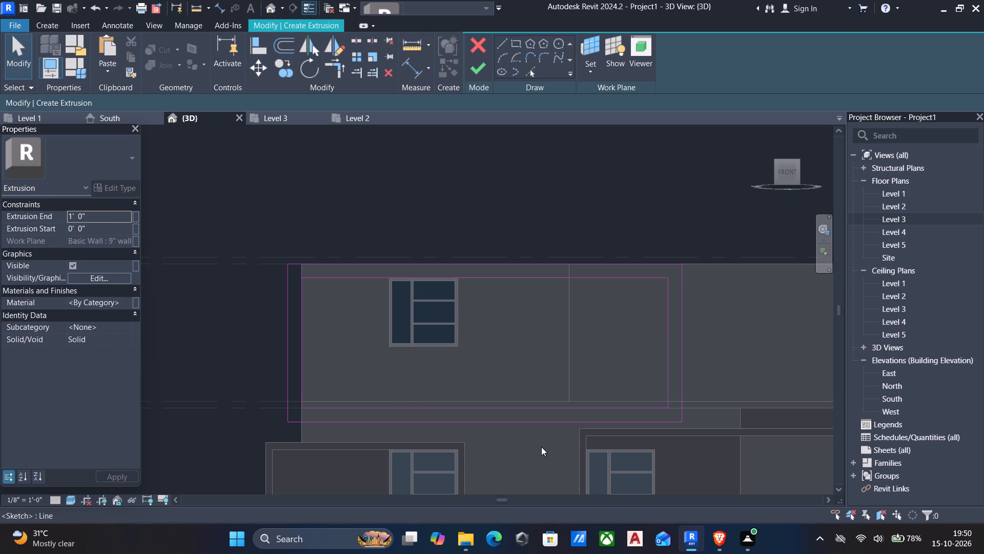
Move the bottom lines of both rectangles up about 1'-0" so the outer one aligns with the slab's lower edge.
{"action": "left_click_drag", "start_coordinate": [541, 447], "coordinate": [469, 390]}
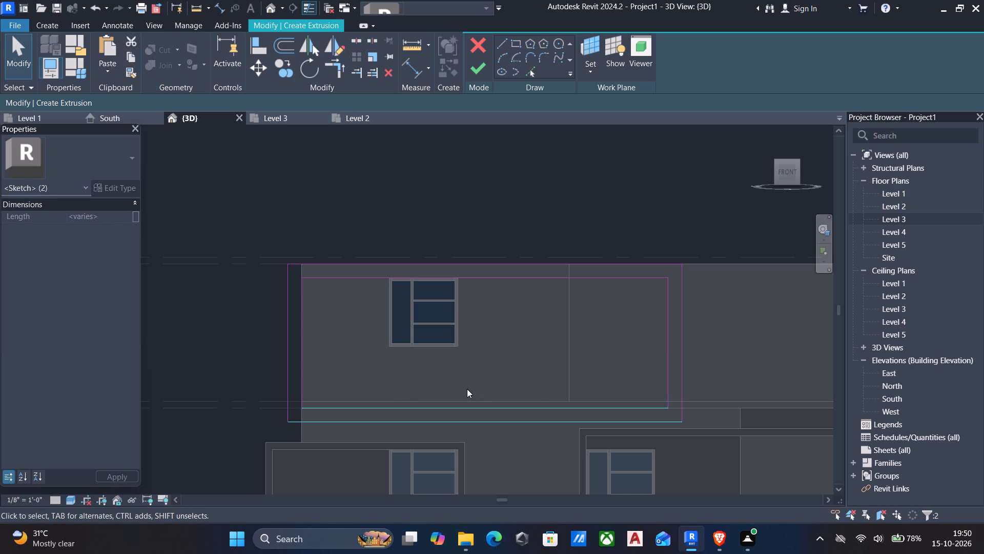
{"action": "key", "text": "Up"}
{"action": "key", "text": "Up"}
{"action": "key", "text": "Up"}
{"action": "key", "text": "Up"}
{"action": "key", "text": "Up"}
{"action": "key", "text": "Up"}
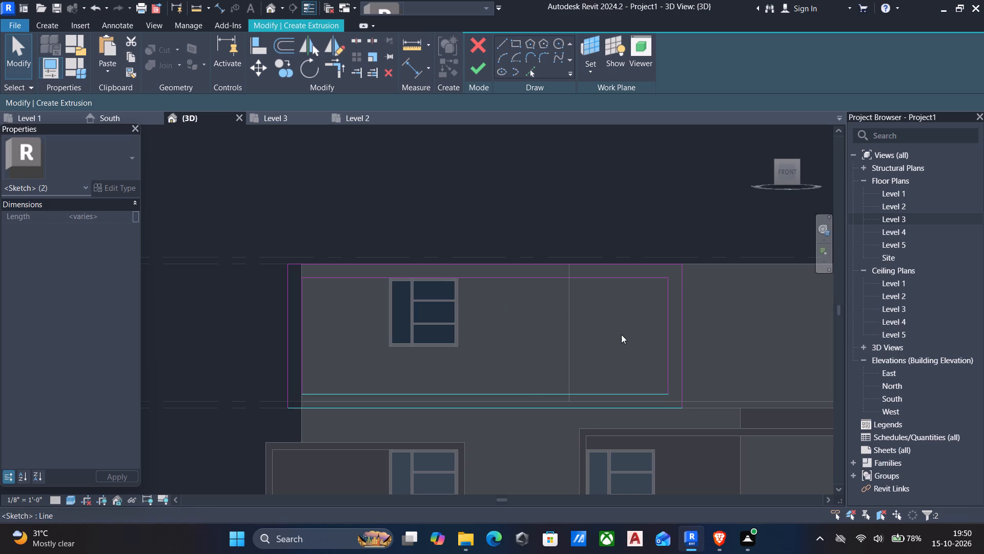
Move the east lines of both frame rectangles outward to the east by about 1'-0".
{"action": "scroll", "coordinate": [622, 334], "scroll_direction": "down", "scroll_amount": 2}
{"action": "middle_click_drag", "start_coordinate": [622, 333], "coordinate": [603, 337]}
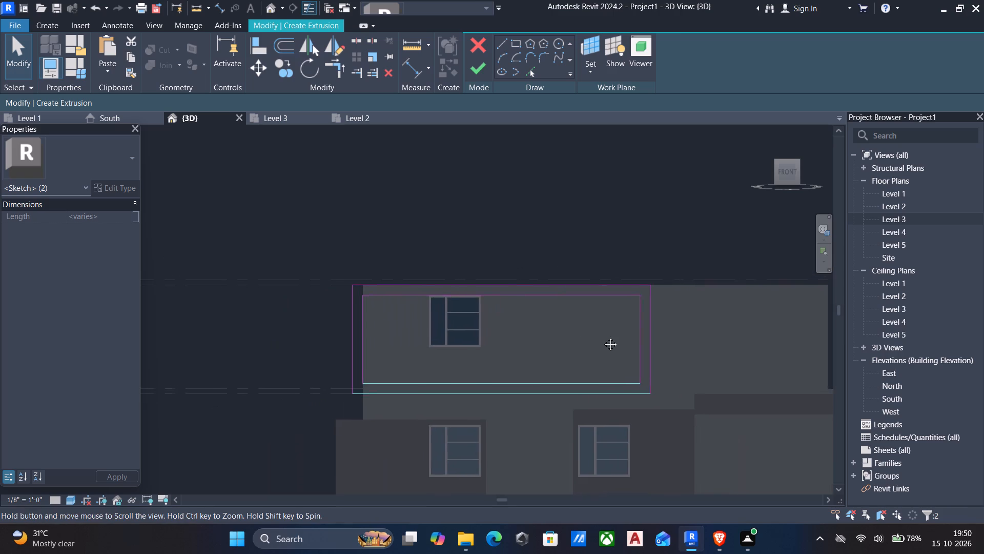
{"action": "middle_click_drag", "start_coordinate": [603, 337], "coordinate": [550, 331]}
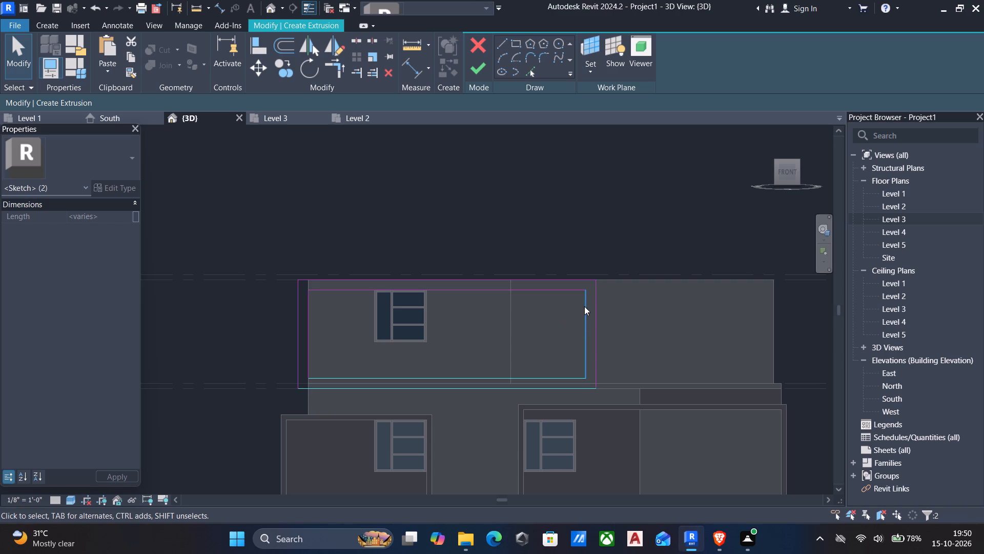
{"action": "key", "text": "Escape"}
{"action": "left_click_drag", "start_coordinate": [560, 259], "coordinate": [561, 263]}
{"action": "left_click_drag", "start_coordinate": [534, 325], "coordinate": [642, 357]}
{"action": "left_click_drag", "start_coordinate": [642, 346], "coordinate": [541, 325]}
{"action": "key", "text": "Right"}
{"action": "key", "text": "Right"}
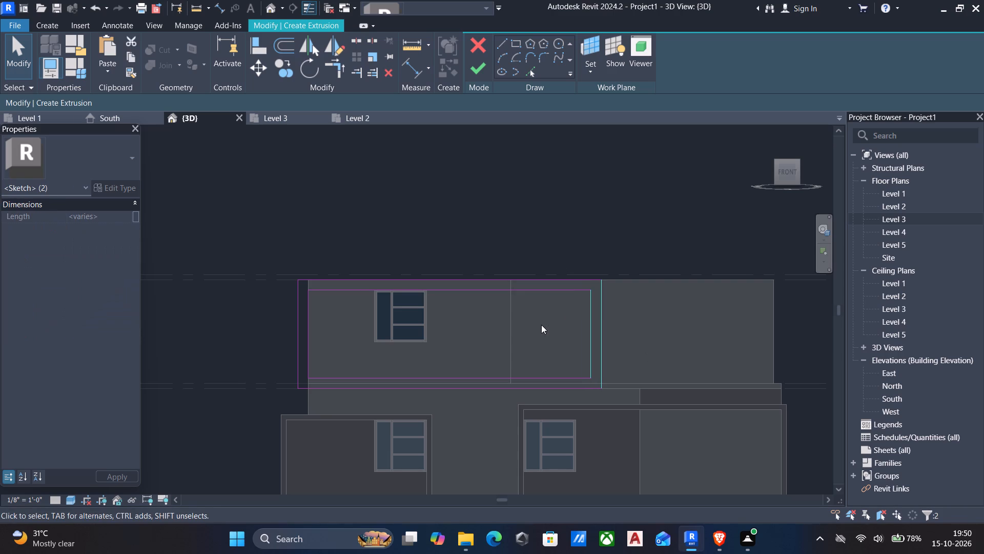
{"action": "key", "text": "Right"}
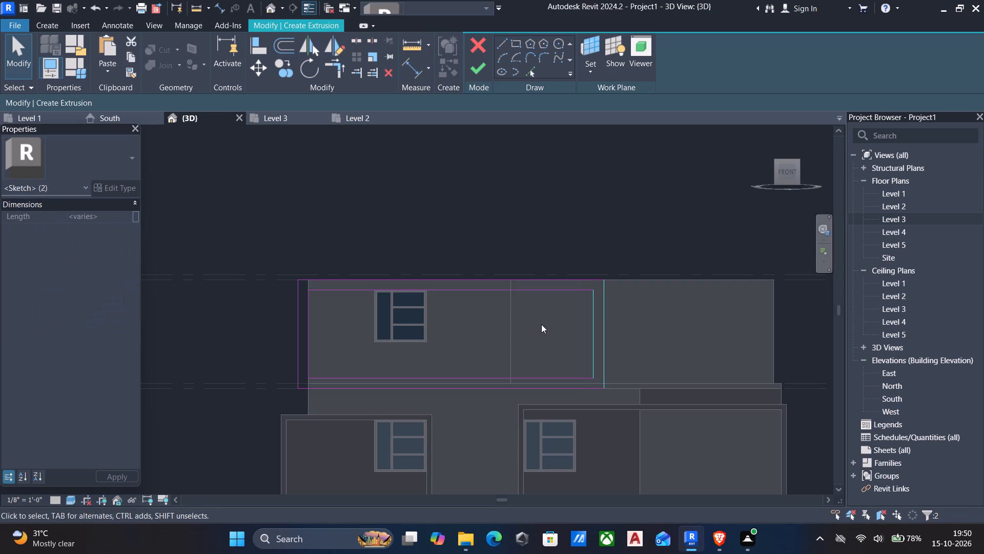
{"action": "key", "text": "Right"}
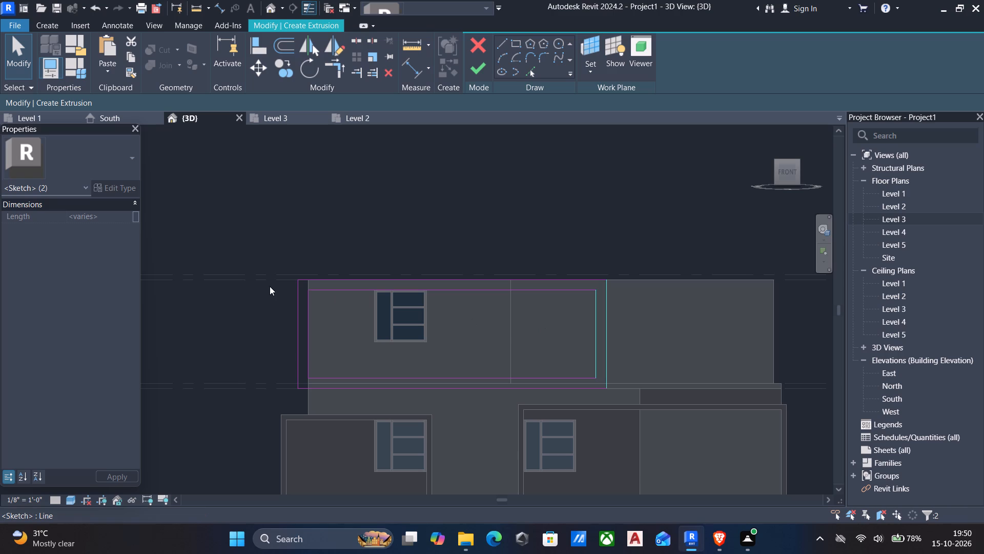
Move the west lines of both rectangles east about 1'-0" so the outer one aligns with the wall's west corner.
{"action": "left_click_drag", "start_coordinate": [258, 245], "coordinate": [347, 425]}
{"action": "key", "text": "Right"}
{"action": "key", "text": "Right"}
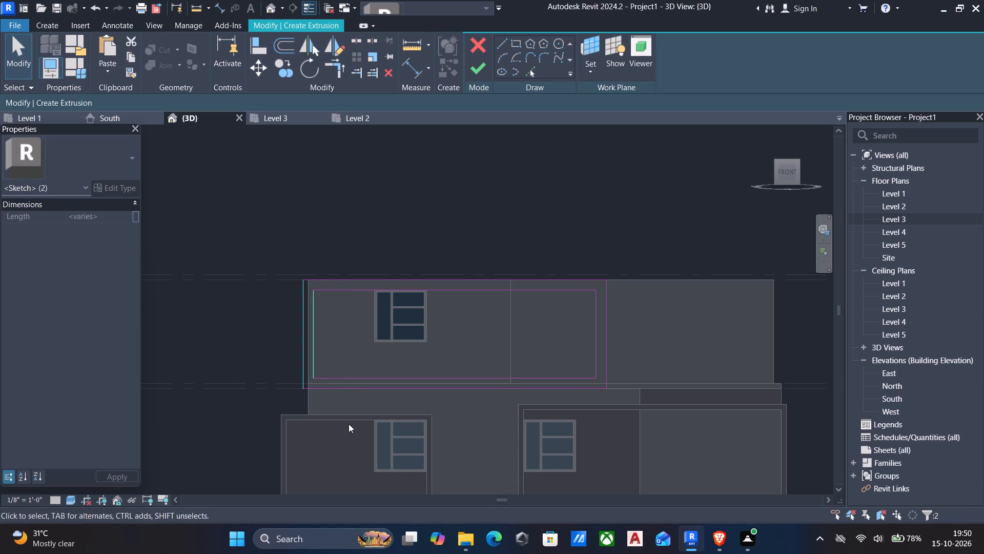
{"action": "key", "text": "Right"}
{"action": "key", "text": "Right"}
{"action": "scroll", "coordinate": [325, 352], "scroll_direction": "up", "scroll_amount": 5}
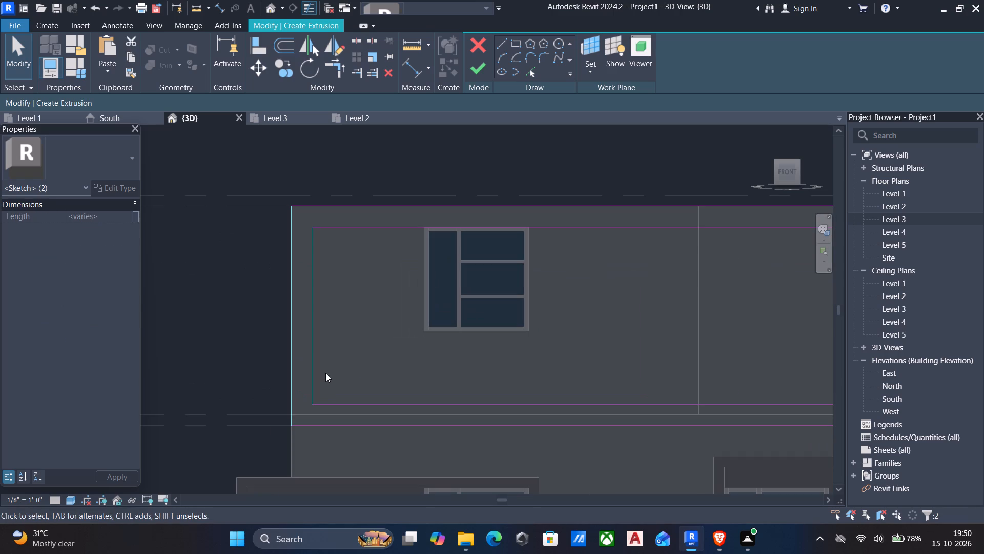
{"action": "scroll", "coordinate": [281, 412], "scroll_direction": "up", "scroll_amount": 10}
{"action": "scroll", "coordinate": [281, 412], "scroll_direction": "down", "scroll_amount": 7}
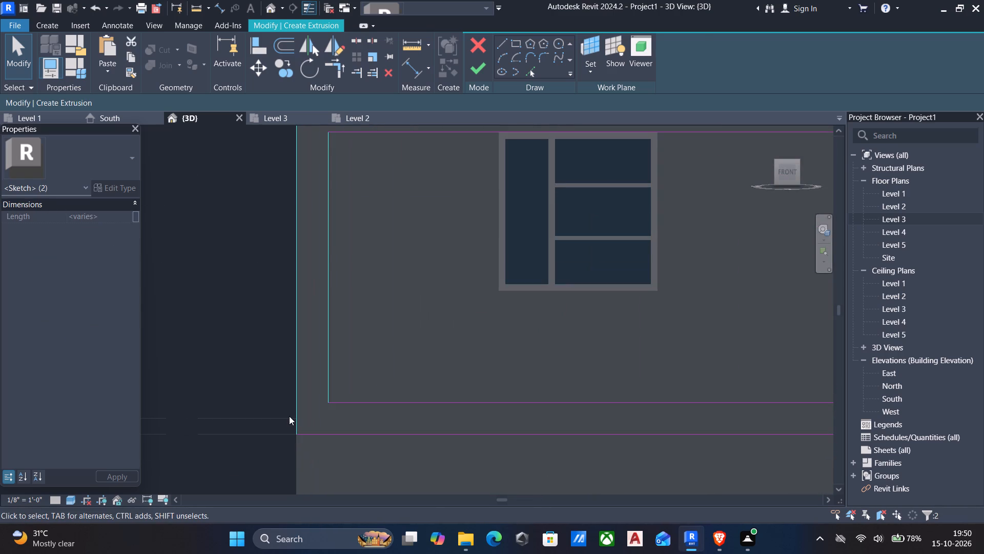
{"action": "scroll", "coordinate": [328, 420], "scroll_direction": "down", "scroll_amount": 2}
{"action": "middle_click_drag", "start_coordinate": [448, 387], "coordinate": [423, 445]}
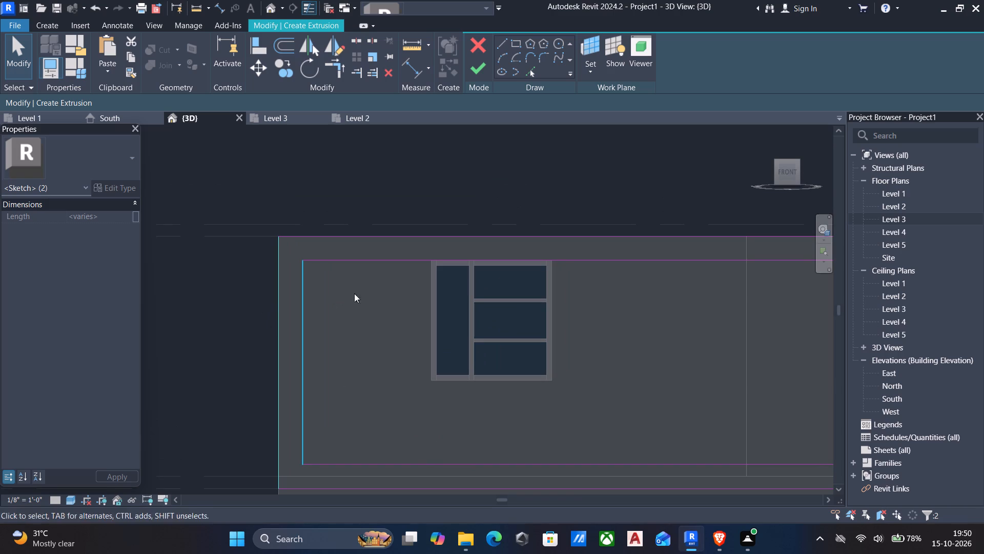
Finish the frame sketch and set its Extrusion End to 2'-0".
{"action": "left_click", "coordinate": [477, 62]}
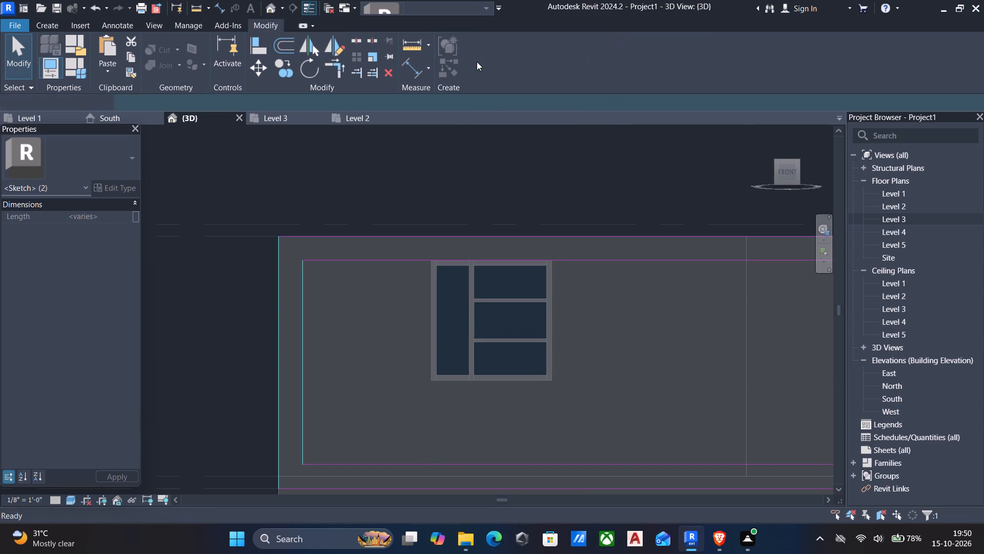
{"action": "scroll", "coordinate": [499, 186], "scroll_direction": "down", "scroll_amount": 3}
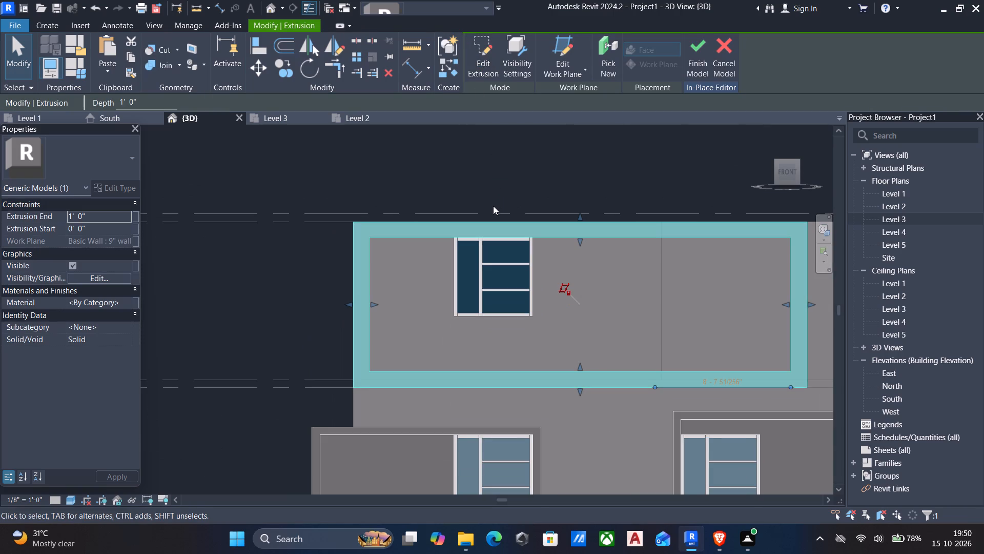
{"action": "middle_click_drag", "start_coordinate": [493, 207], "coordinate": [652, 344], "text": "shift"}
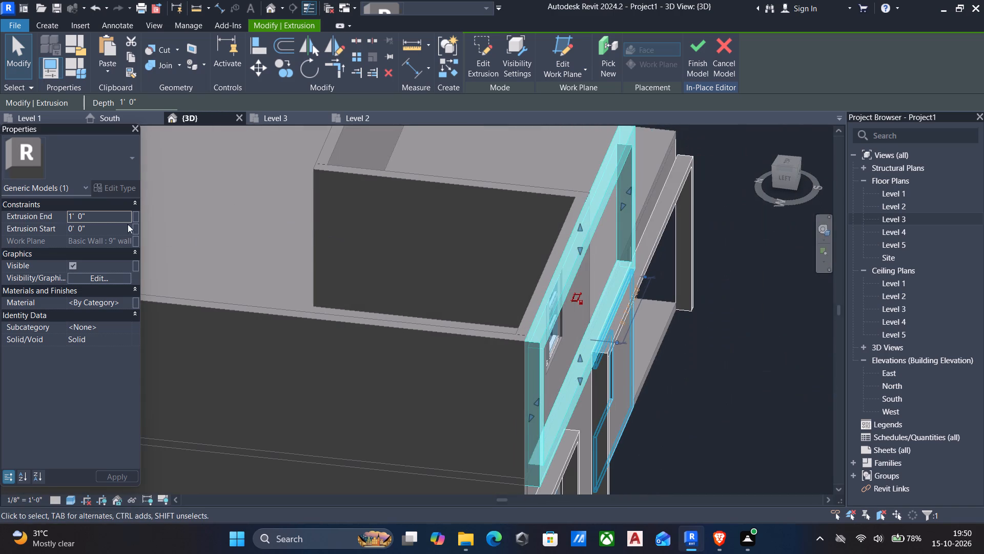
{"action": "left_click", "coordinate": [101, 212]}
{"action": "type", "text": "2'"}
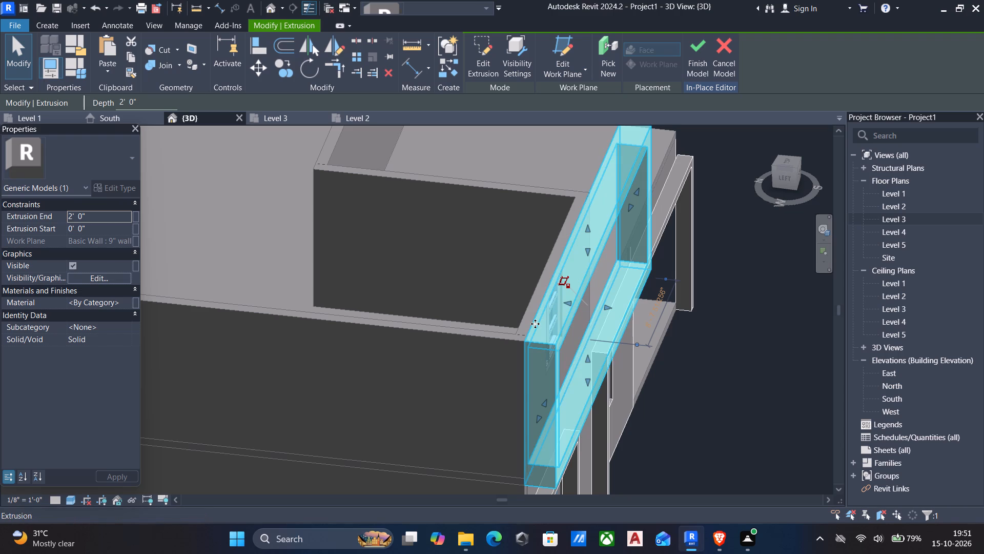
{"action": "key", "text": "Escape"}
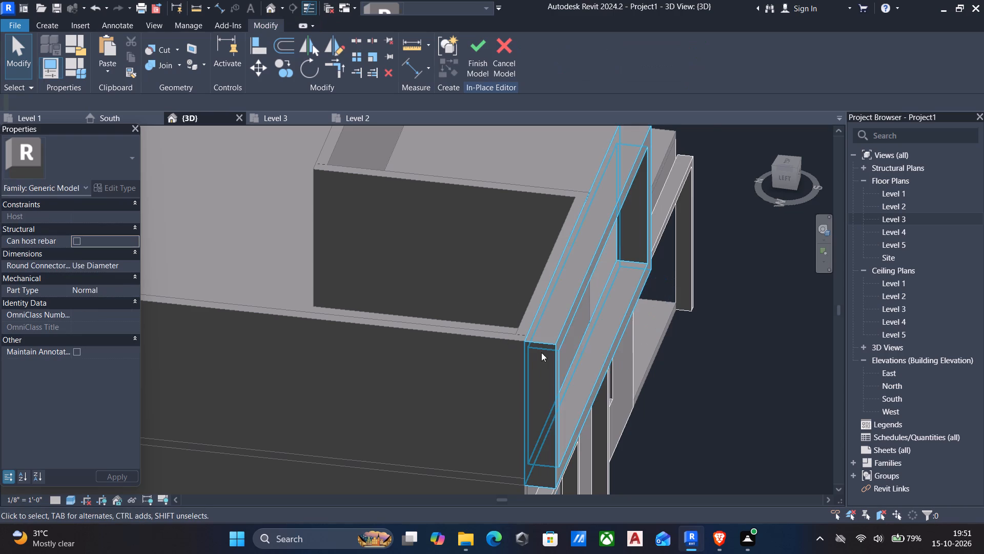
Start another extrusion, picking the face of the 9" wall behind the frame as its work plane.
{"action": "middle_click_drag", "start_coordinate": [557, 354], "coordinate": [484, 266], "text": "shift"}
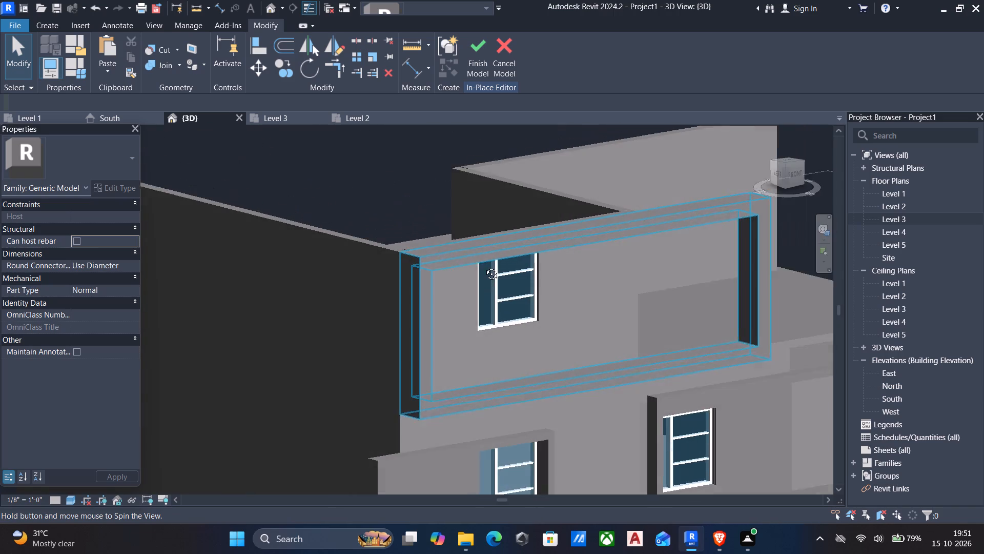
{"action": "middle_click_drag", "start_coordinate": [484, 266], "coordinate": [485, 264], "text": "shift"}
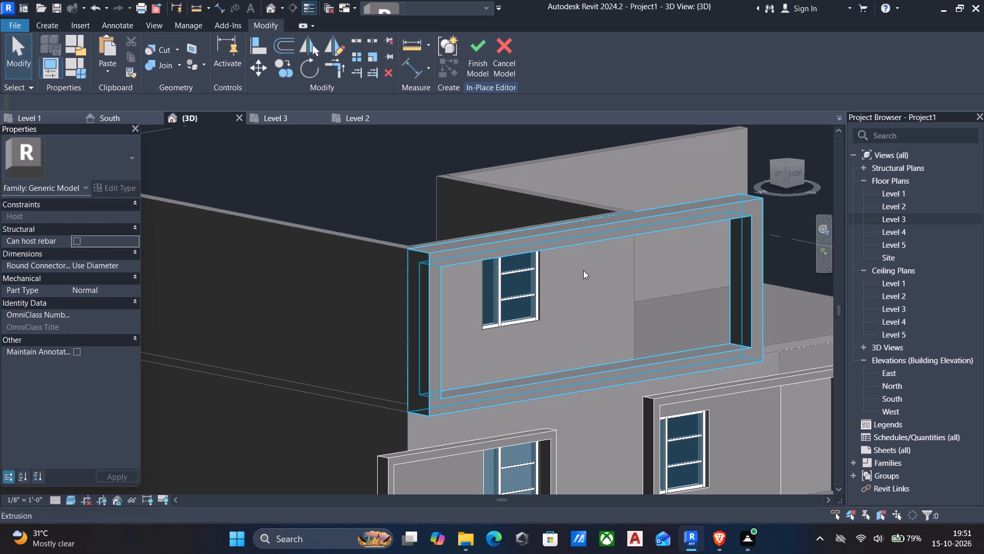
{"action": "left_click", "coordinate": [569, 240]}
{"action": "left_click", "coordinate": [559, 236]}
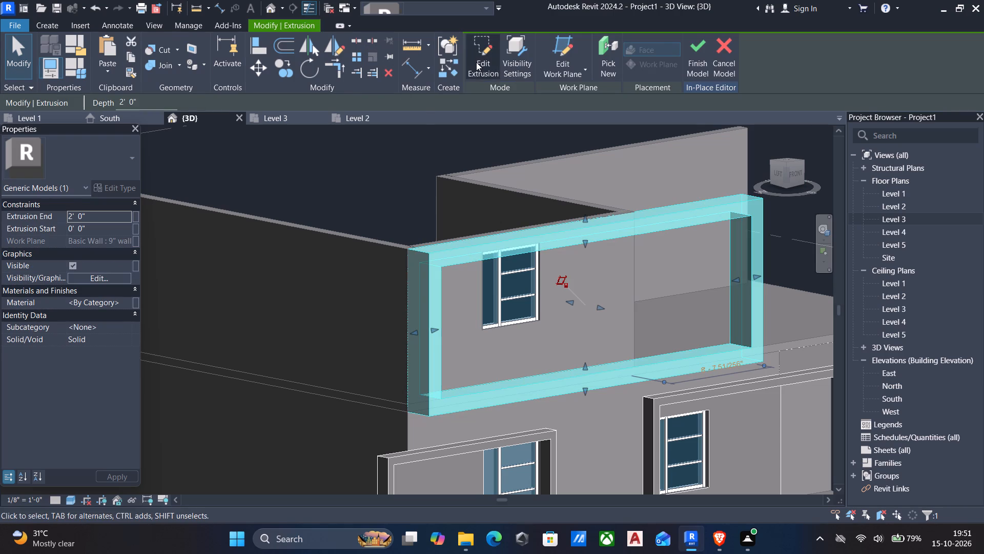
{"action": "left_click", "coordinate": [37, 24]}
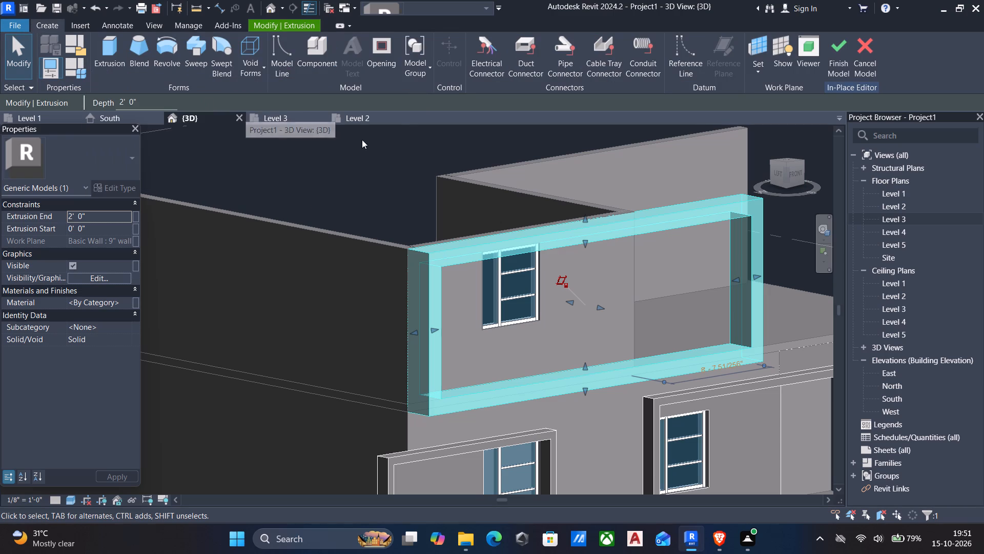
{"action": "left_click", "coordinate": [110, 41]}
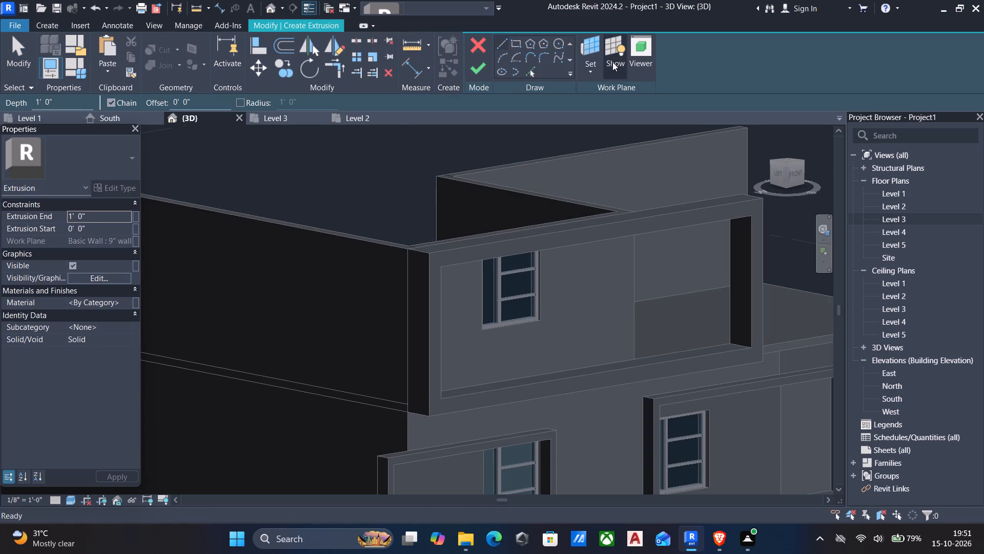
{"action": "left_click", "coordinate": [599, 66]}
{"action": "left_click", "coordinate": [620, 115]}
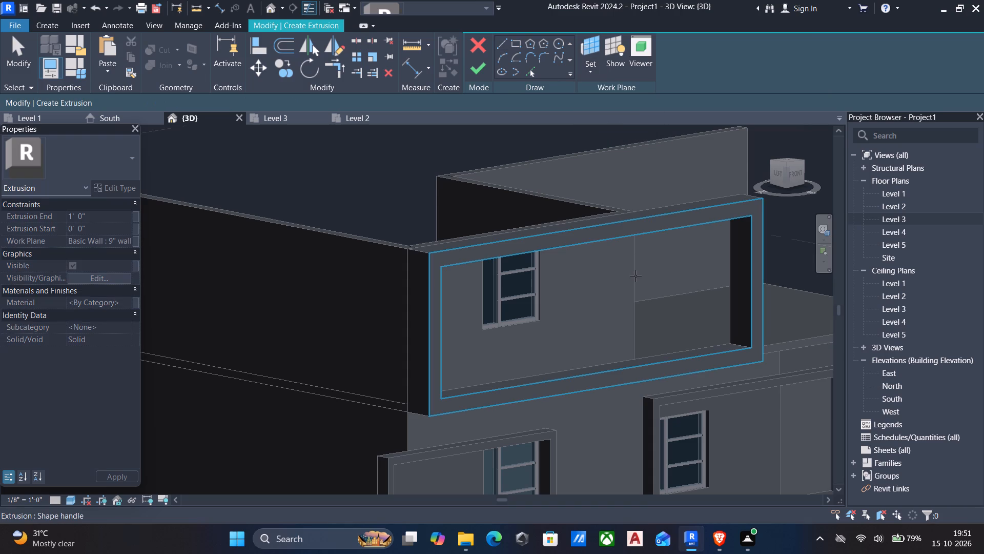
{"action": "left_click", "coordinate": [635, 276]}
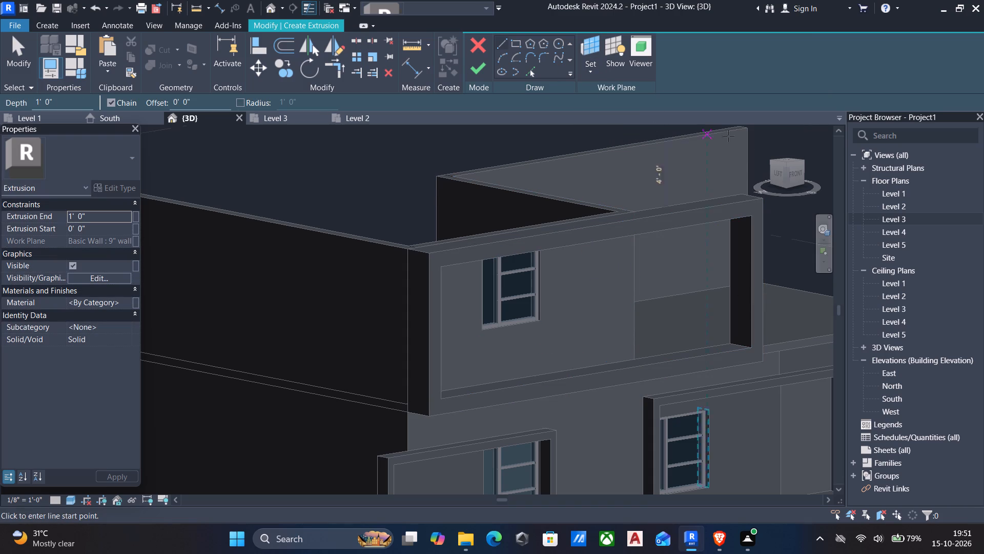
Draw an 18'-6" by 8'-6" rectangle from the frame's inner upper west corner to the wall's vertical edge at the inner sill.
{"action": "left_click", "coordinate": [794, 170]}
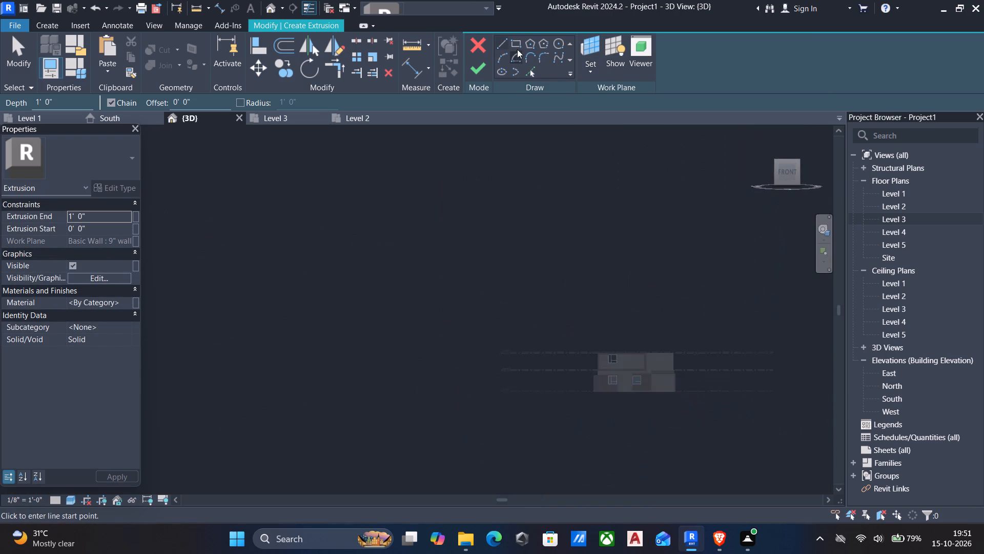
{"action": "left_click", "coordinate": [515, 45]}
{"action": "scroll", "coordinate": [358, 319], "scroll_direction": "up", "scroll_amount": 6}
{"action": "scroll", "coordinate": [409, 297], "scroll_direction": "up", "scroll_amount": 5}
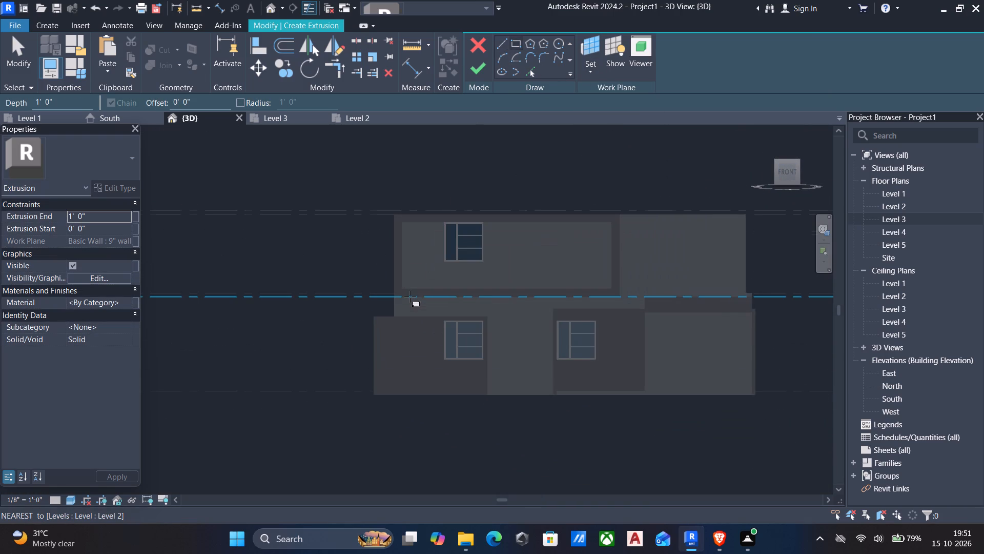
{"action": "scroll", "coordinate": [425, 297], "scroll_direction": "up", "scroll_amount": 5}
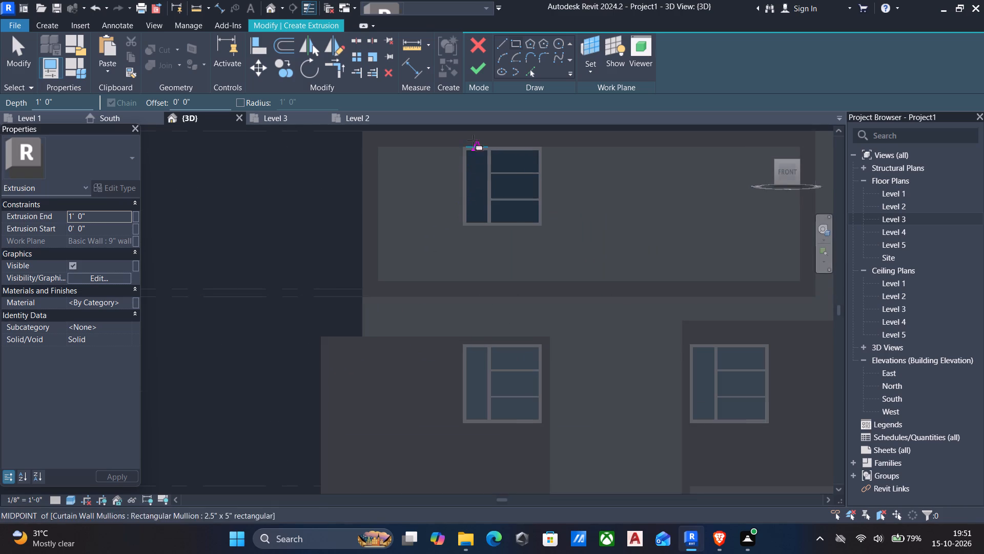
{"action": "middle_click_drag", "start_coordinate": [458, 161], "coordinate": [461, 243]}
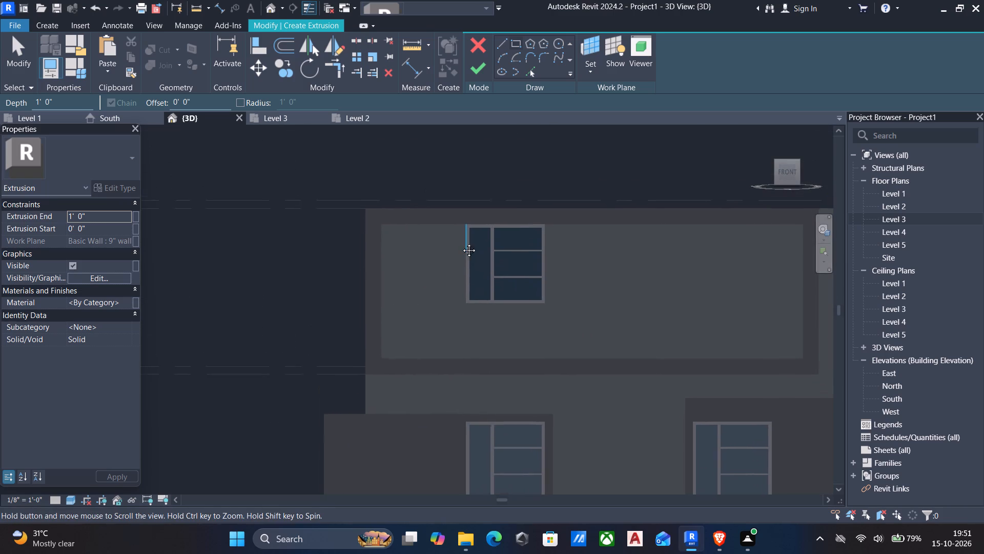
{"action": "middle_click_drag", "start_coordinate": [461, 243], "coordinate": [462, 245]}
{"action": "left_click", "coordinate": [385, 233]}
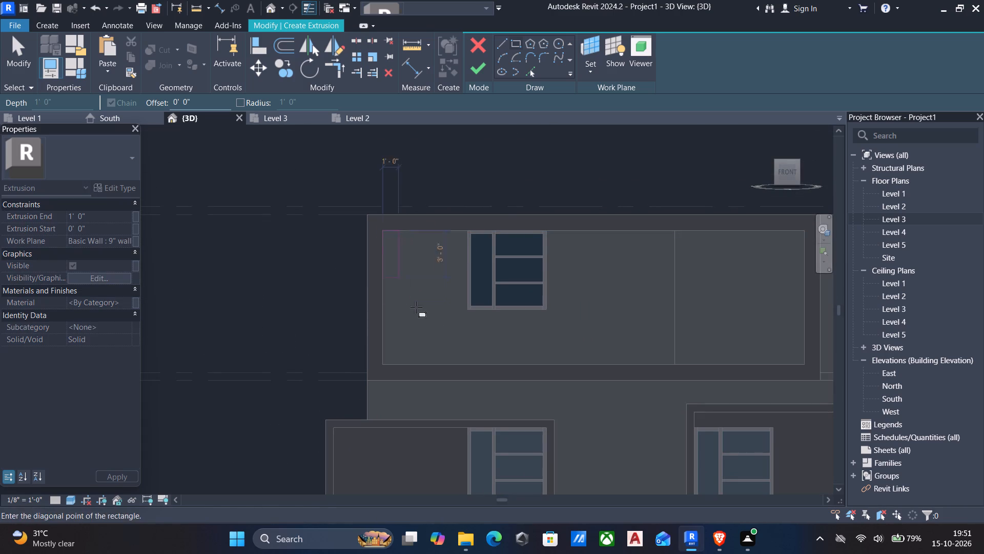
{"action": "left_click", "coordinate": [672, 363]}
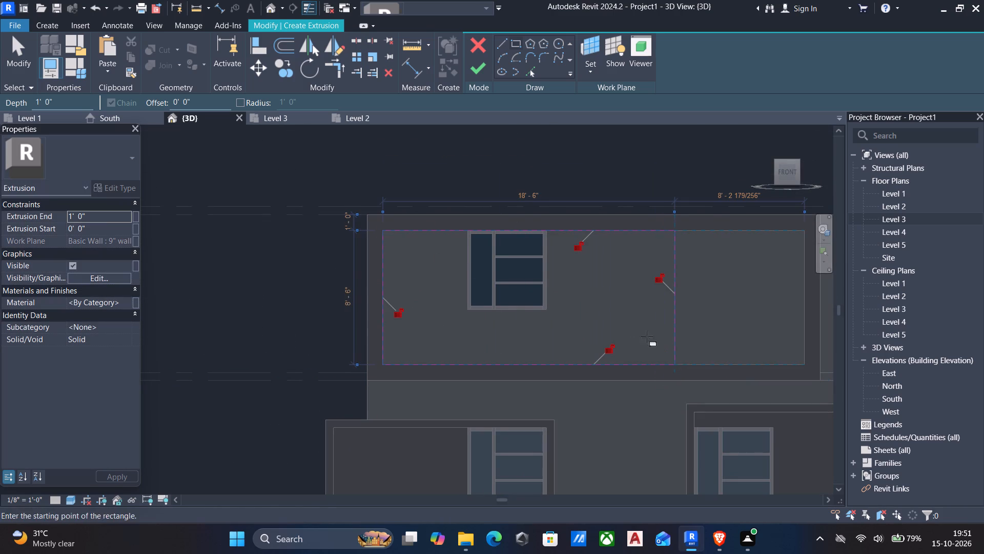
{"action": "key", "text": "Escape"}
{"action": "key", "text": "Escape"}
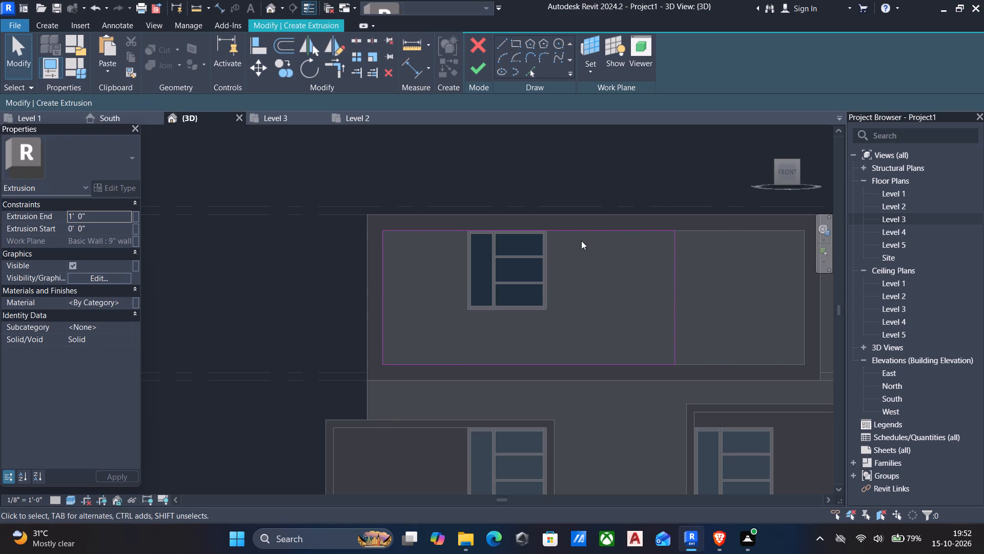
Move the rectangle's top line up about 2'-0" past the frame, making the profile 10'-6" high.
{"action": "left_click", "coordinate": [581, 237]}
{"action": "left_click", "coordinate": [580, 230]}
{"action": "key", "text": "Up"}
{"action": "key", "text": "Up"}
{"action": "key", "text": "Up"}
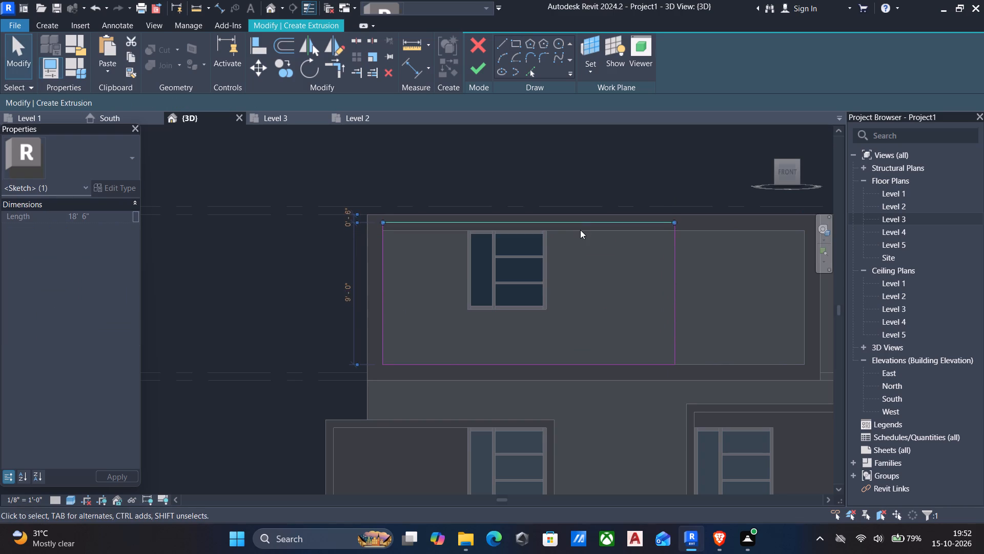
{"action": "key", "text": "Up"}
{"action": "key", "text": "Up"}
{"action": "key", "text": "Up"}
{"action": "key", "text": "Up"}
{"action": "key", "text": "Up"}
{"action": "key", "text": "Up"}
{"action": "key", "text": "Up"}
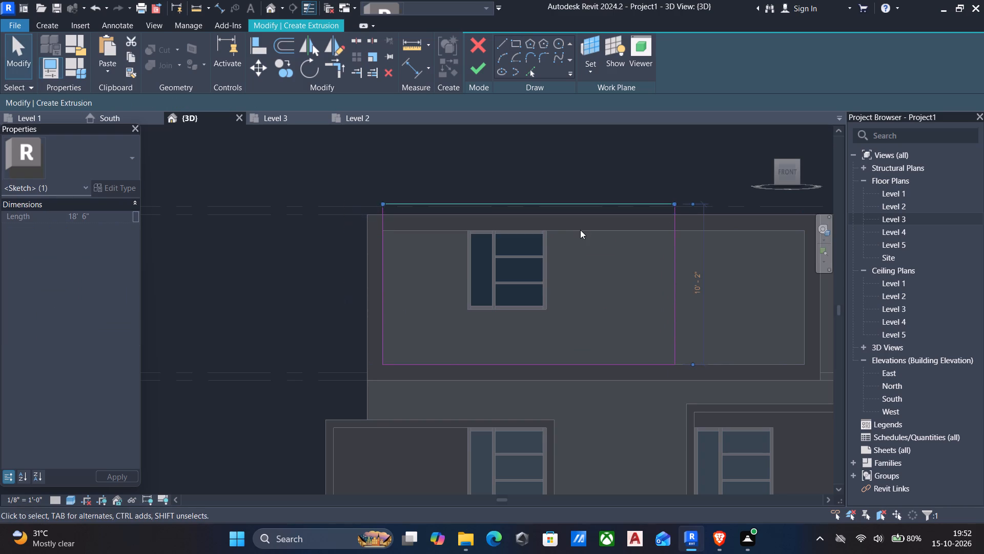
{"action": "key", "text": "Up"}
{"action": "key", "text": "Up"}
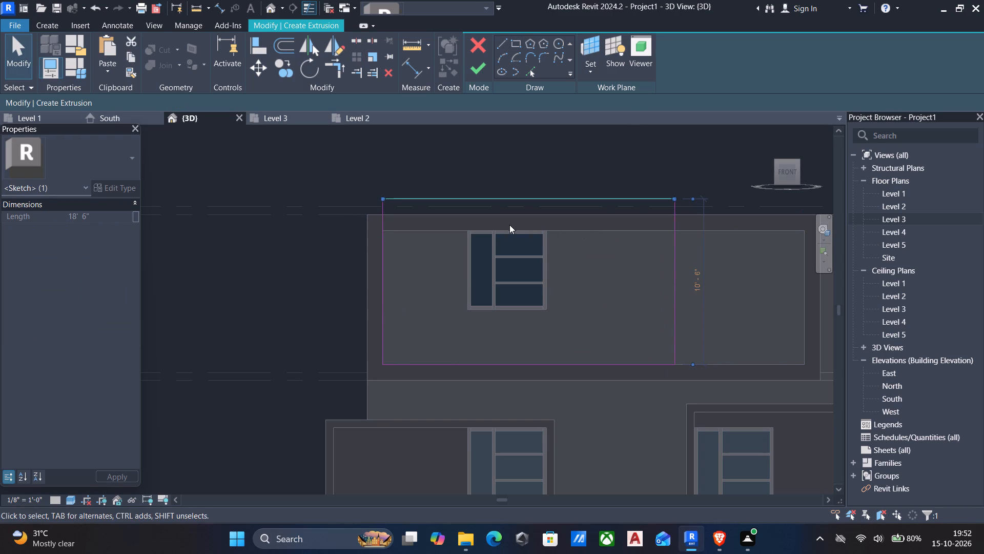
{"action": "key", "text": "Escape"}
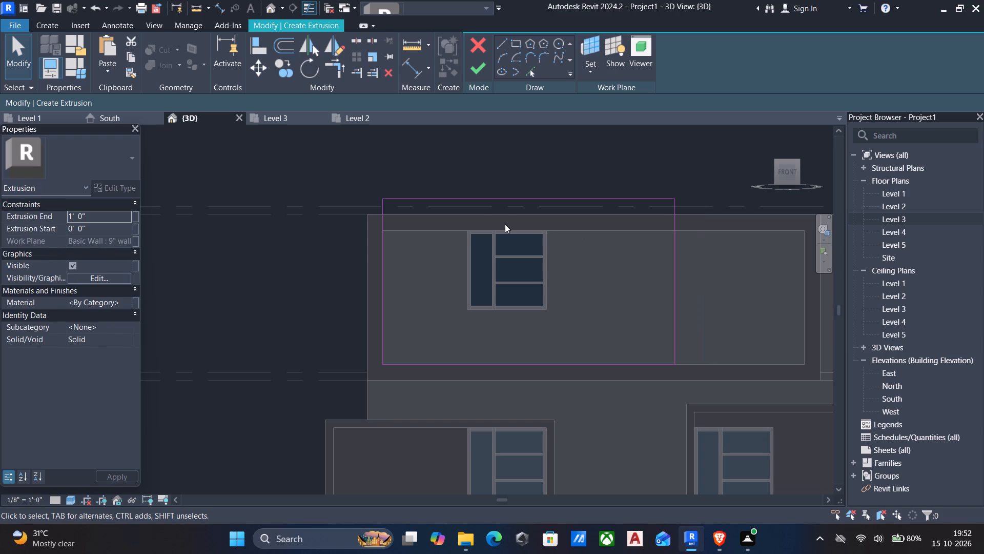
Draw a second rectangle tracing the outer edges of the Level 3 curtain window to form its opening in the profile.
{"action": "left_click", "coordinate": [518, 43]}
{"action": "scroll", "coordinate": [472, 239], "scroll_direction": "up", "scroll_amount": 5}
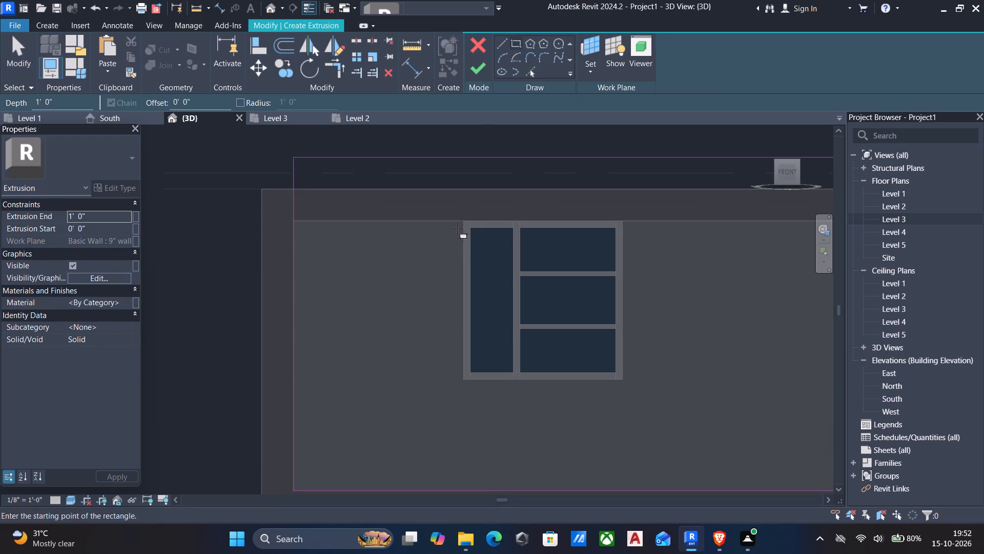
{"action": "left_click", "coordinate": [462, 222]}
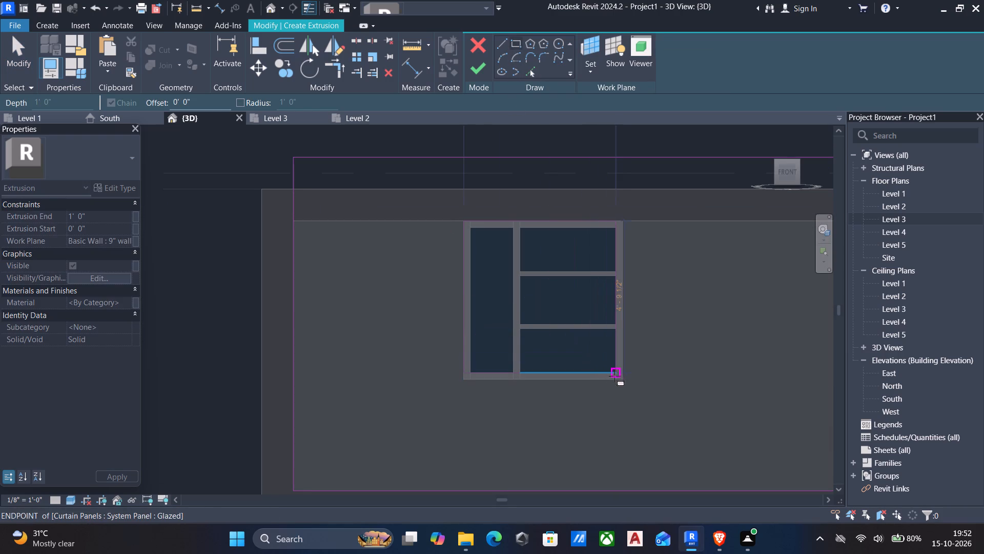
{"action": "left_click", "coordinate": [624, 383]}
{"action": "key", "text": "Escape"}
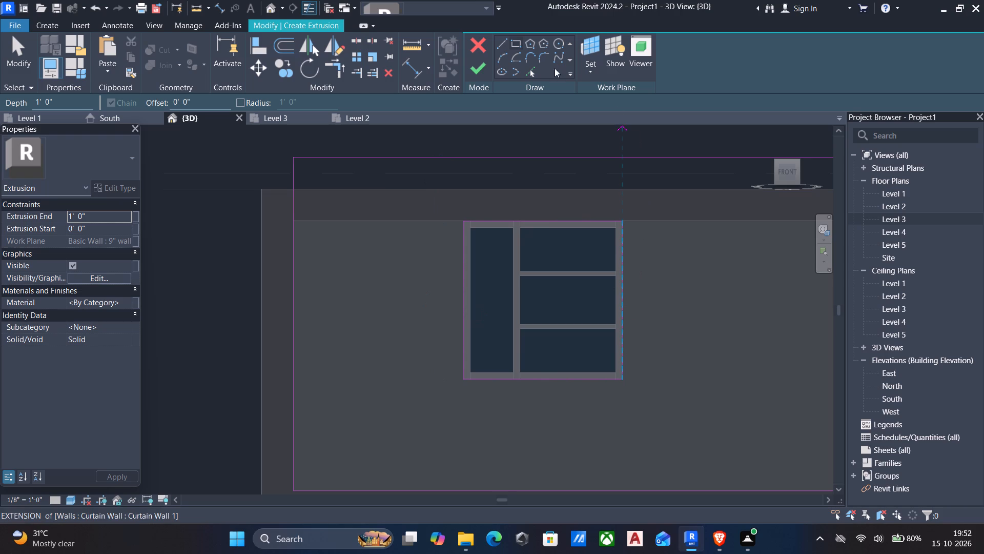
Finish the wall panel extrusion with its window opening and set its extrusion end to 3".
{"action": "left_click", "coordinate": [483, 72]}
{"action": "scroll", "coordinate": [452, 208], "scroll_direction": "down", "scroll_amount": 6}
{"action": "middle_click_drag", "start_coordinate": [448, 252], "coordinate": [619, 338], "text": "shift"}
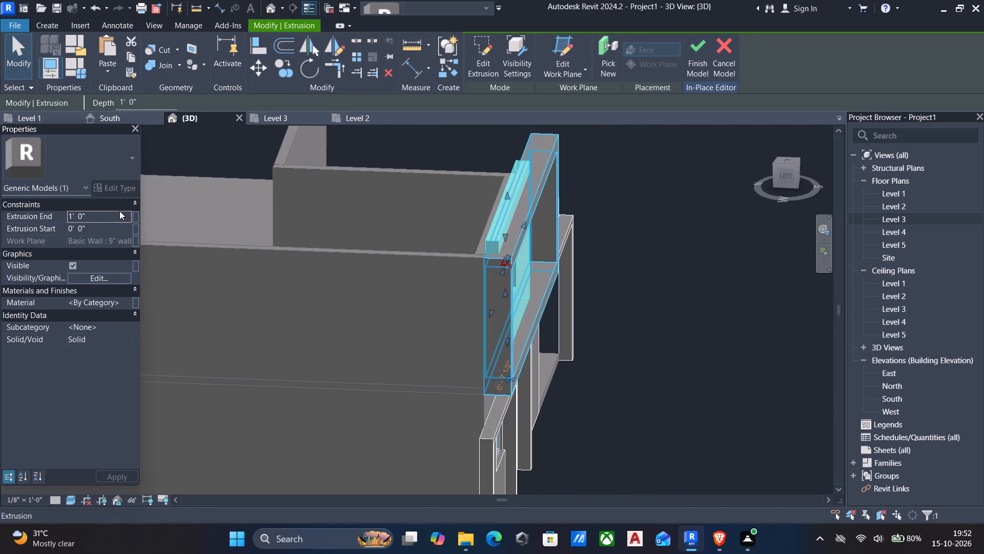
{"action": "left_click", "coordinate": [119, 211]}
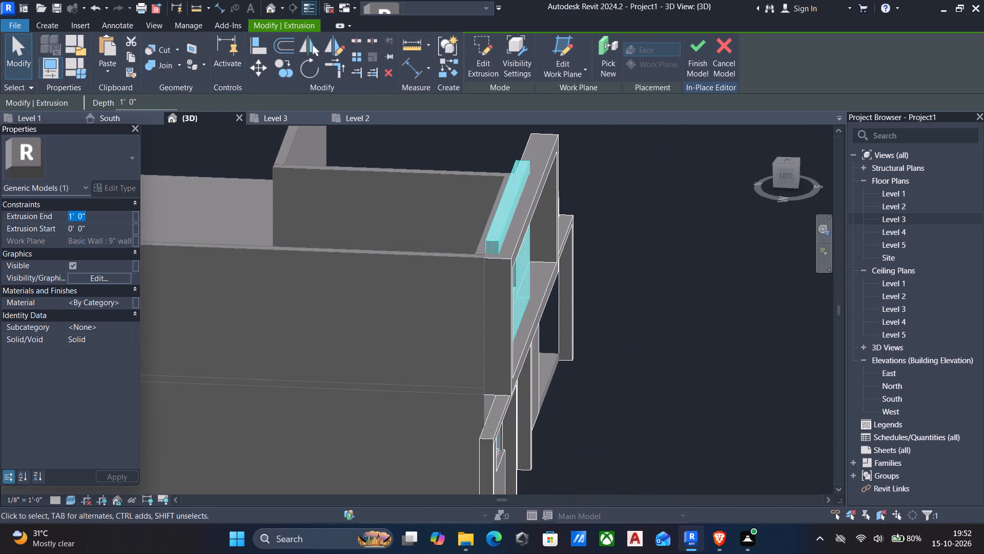
{"action": "key", "text": "6"}
{"action": "key", "text": "shift+quotedbl"}
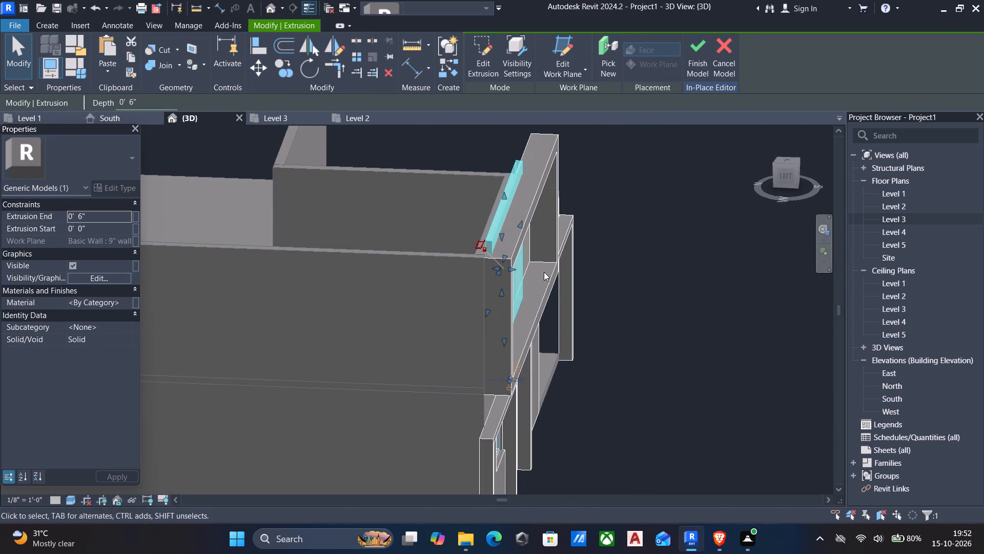
{"action": "left_click", "coordinate": [108, 214]}
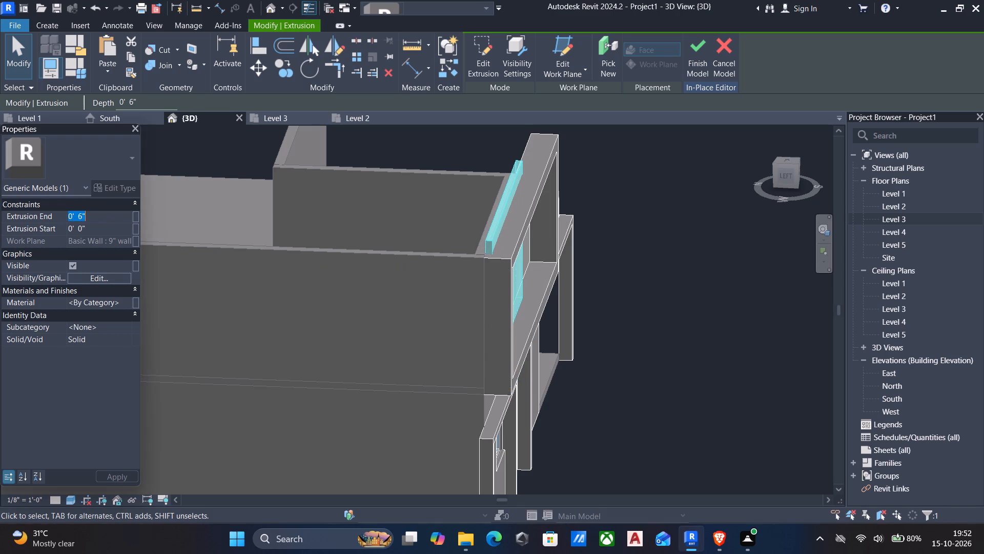
{"action": "type", "text": "3\""}
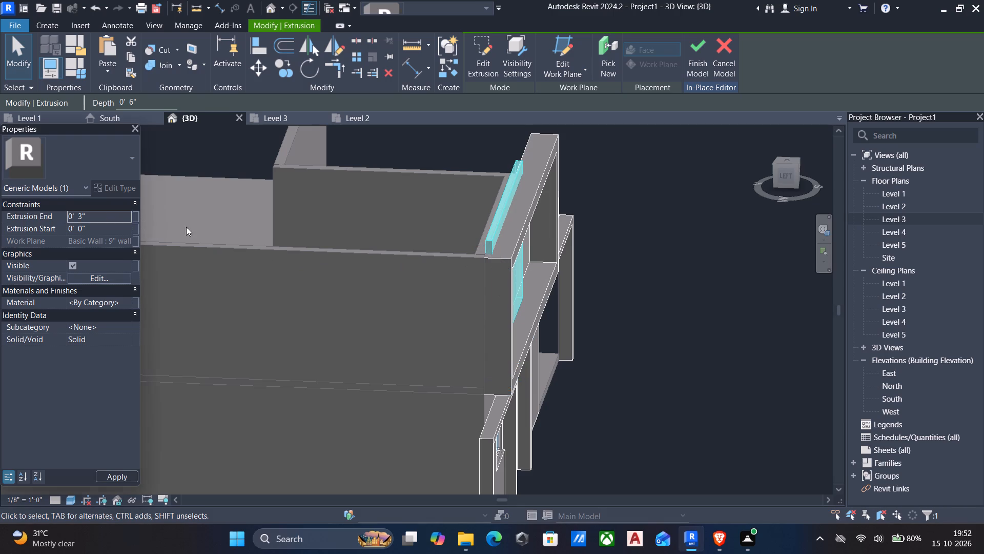
{"action": "key", "text": "Escape"}
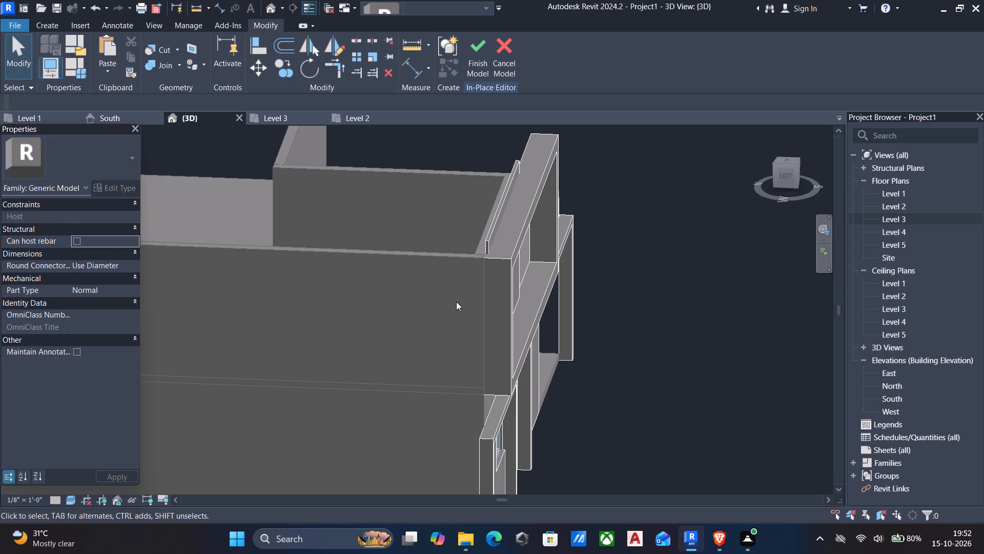
Examine the panel and its window opening inside the upper-storey frame from the front, side and rear.
{"action": "middle_click_drag", "start_coordinate": [455, 306], "coordinate": [380, 314], "text": "shift"}
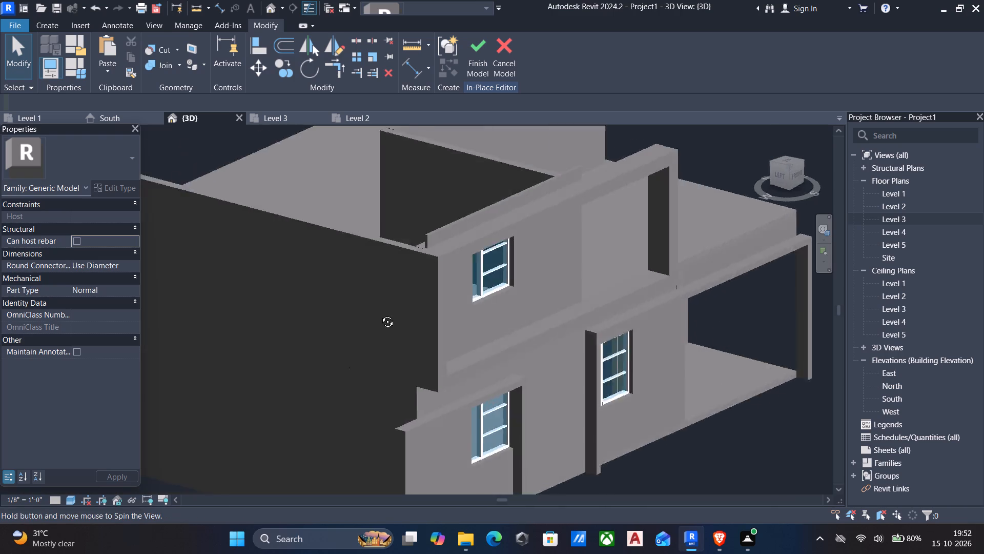
{"action": "middle_click_drag", "start_coordinate": [380, 314], "coordinate": [278, 299], "text": "shift"}
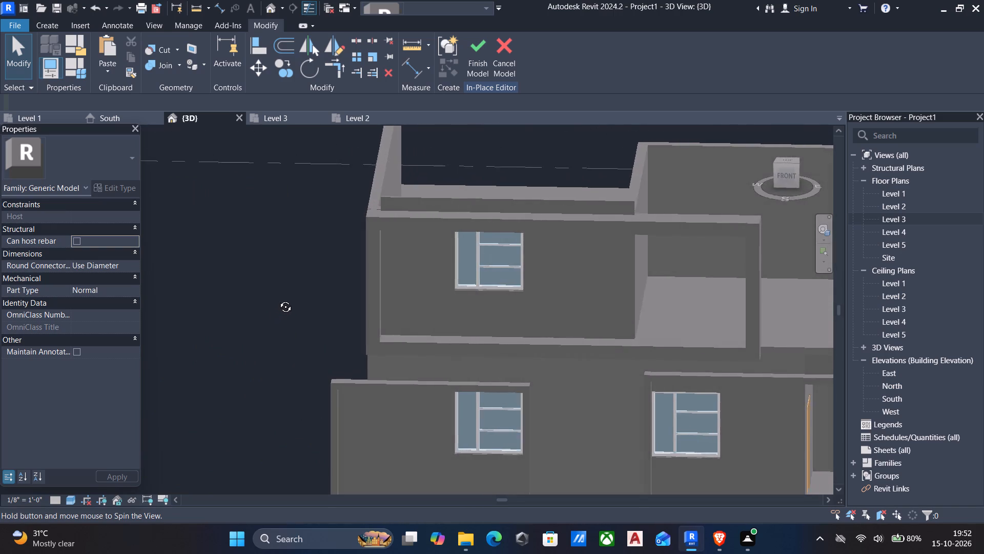
{"action": "middle_click_drag", "start_coordinate": [278, 299], "coordinate": [432, 337], "text": "shift"}
{"action": "middle_click_drag", "start_coordinate": [442, 299], "coordinate": [471, 330], "text": "shift"}
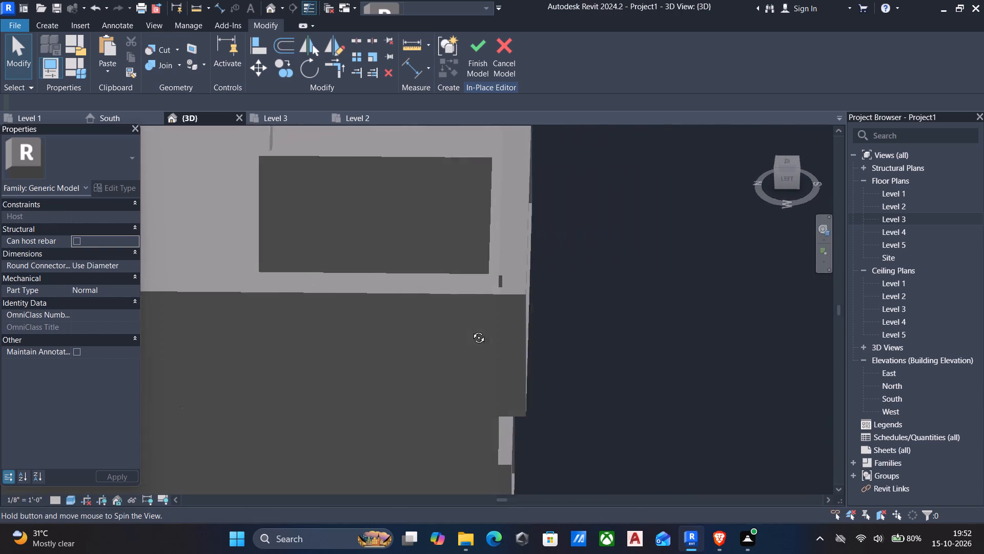
{"action": "middle_click_drag", "start_coordinate": [471, 330], "coordinate": [322, 272], "text": "shift"}
{"action": "middle_click_drag", "start_coordinate": [387, 258], "coordinate": [373, 259]}
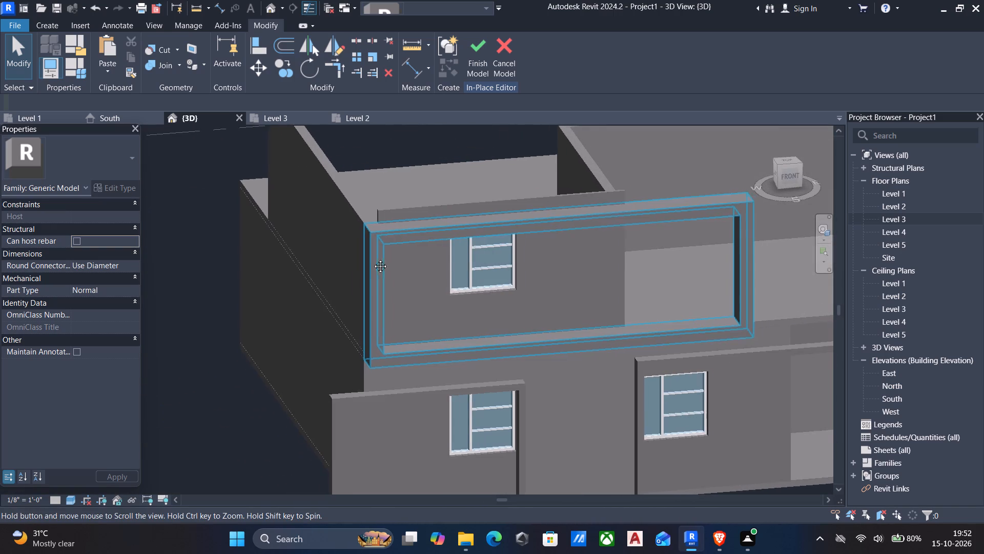
{"action": "middle_click_drag", "start_coordinate": [373, 259], "coordinate": [337, 242]}
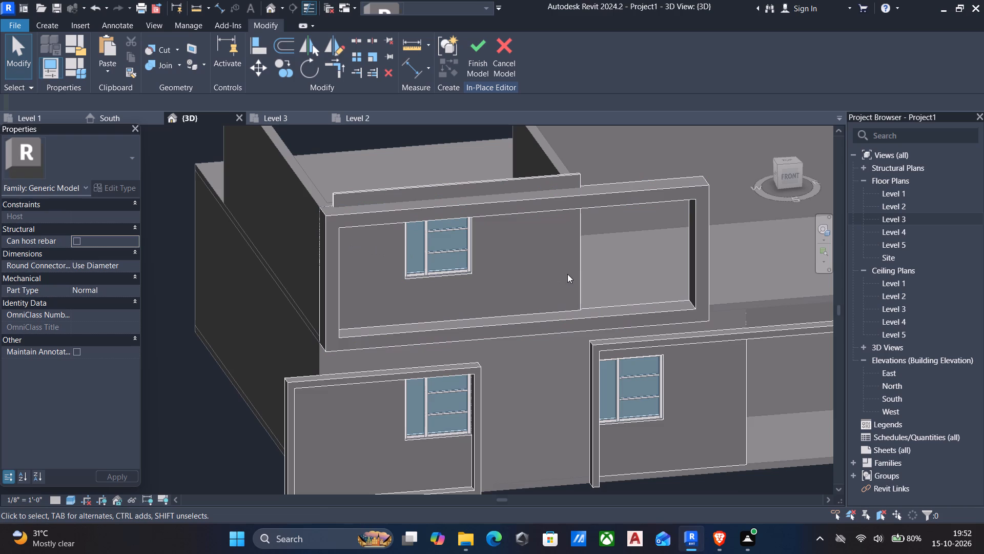
{"action": "middle_click_drag", "start_coordinate": [567, 275], "coordinate": [477, 284], "text": "shift"}
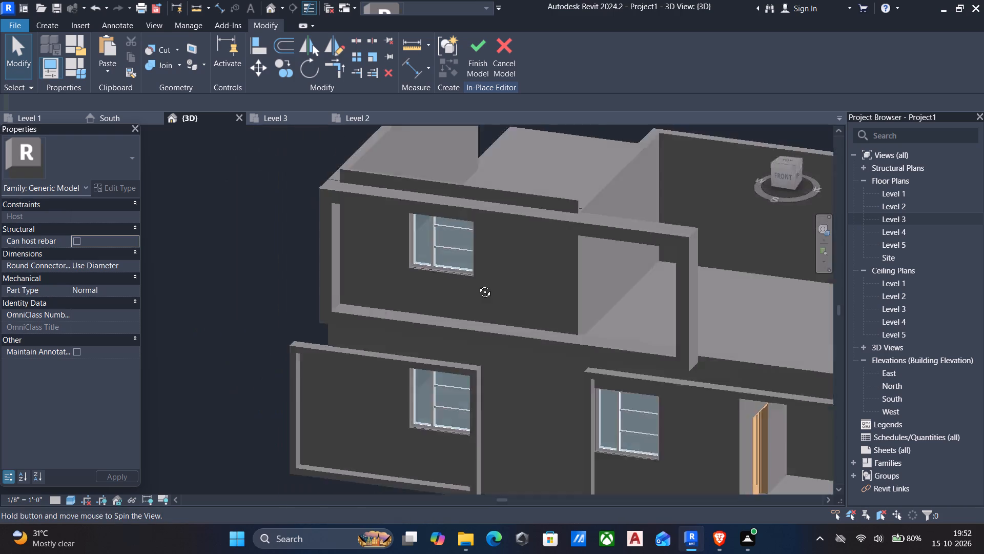
{"action": "middle_click_drag", "start_coordinate": [477, 284], "coordinate": [253, 274], "text": "shift"}
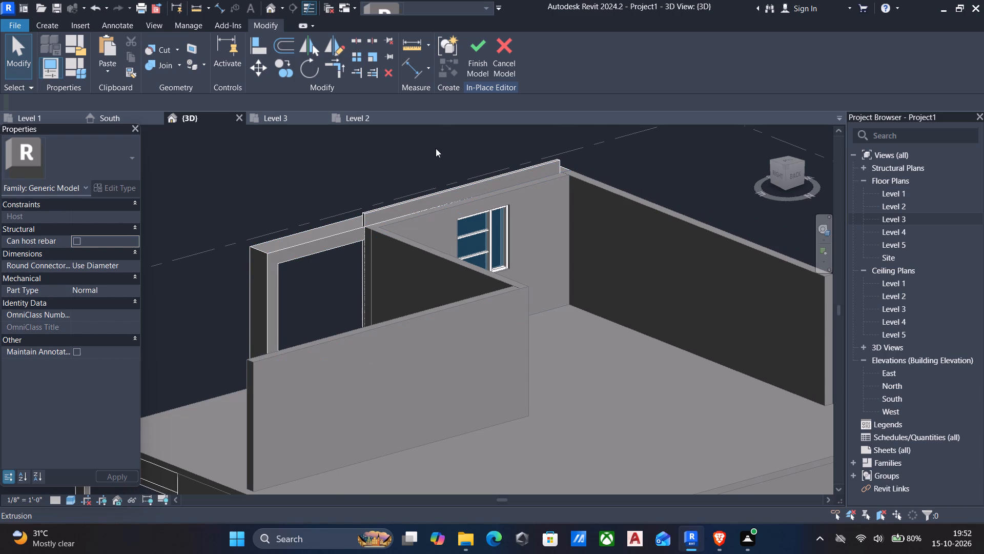
Create an extrusion on the frame's rear face from a 1'-0" high rectangle along its top beam, from the wall corner to the frame's outer east edge.
{"action": "left_click", "coordinate": [38, 23]}
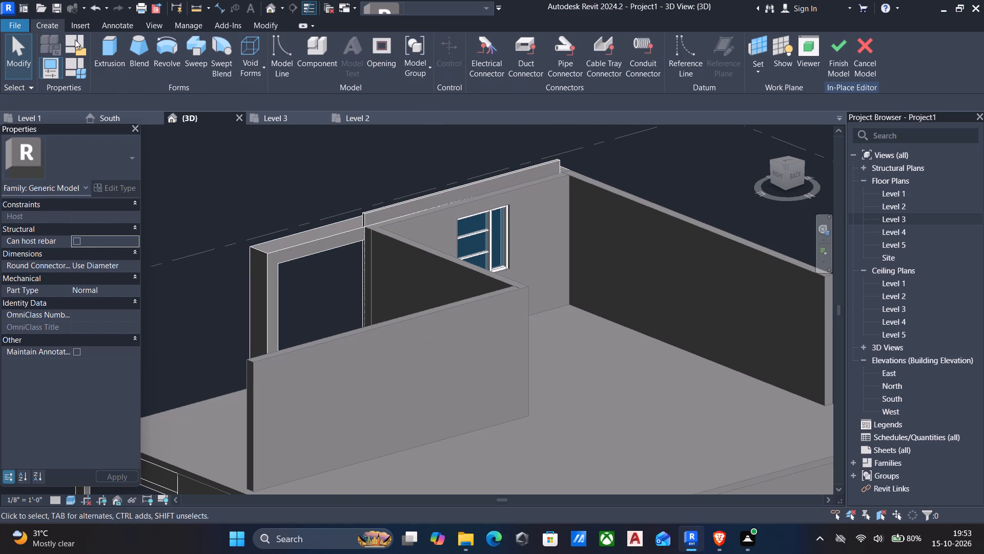
{"action": "left_click", "coordinate": [101, 46]}
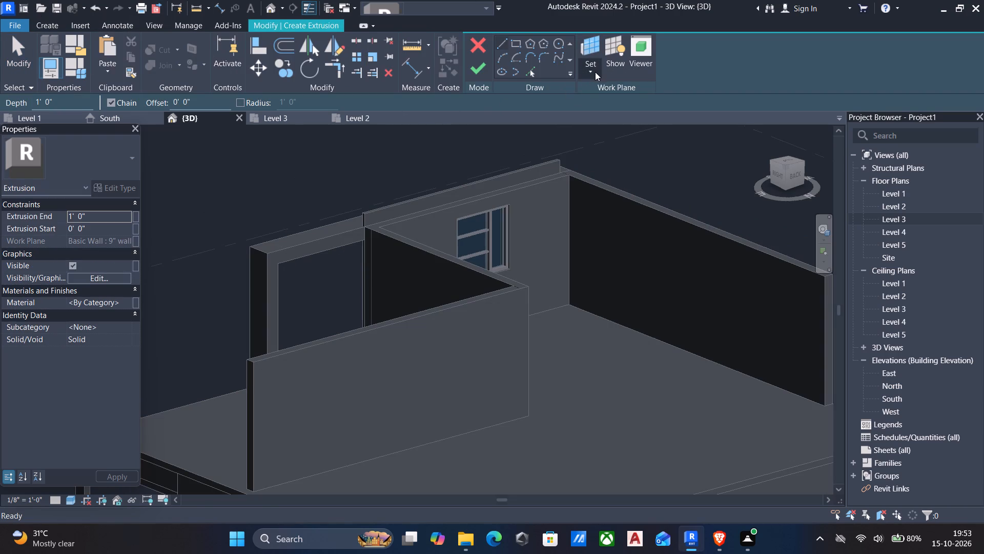
{"action": "left_click", "coordinate": [596, 70]}
{"action": "left_click", "coordinate": [609, 116]}
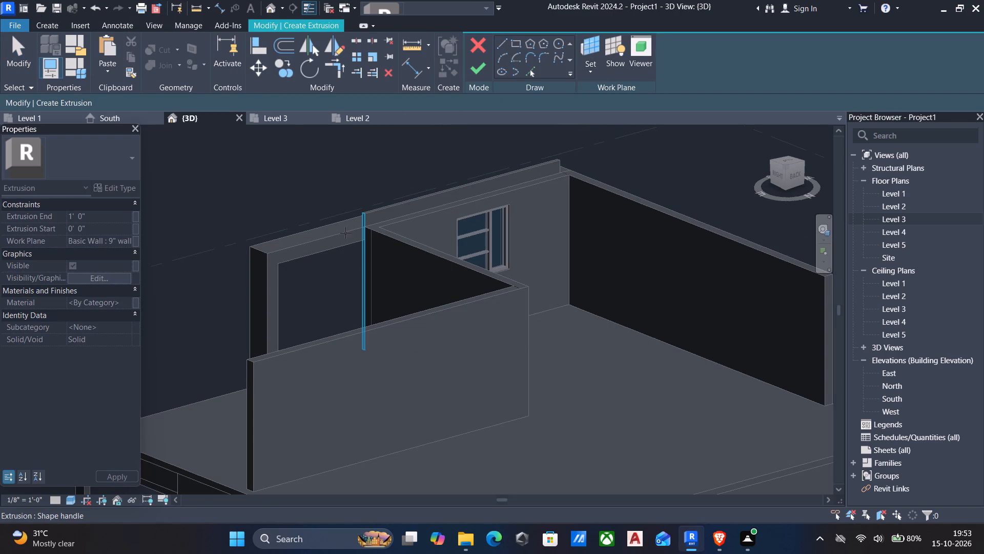
{"action": "left_click", "coordinate": [344, 234]}
{"action": "left_click", "coordinate": [514, 42]}
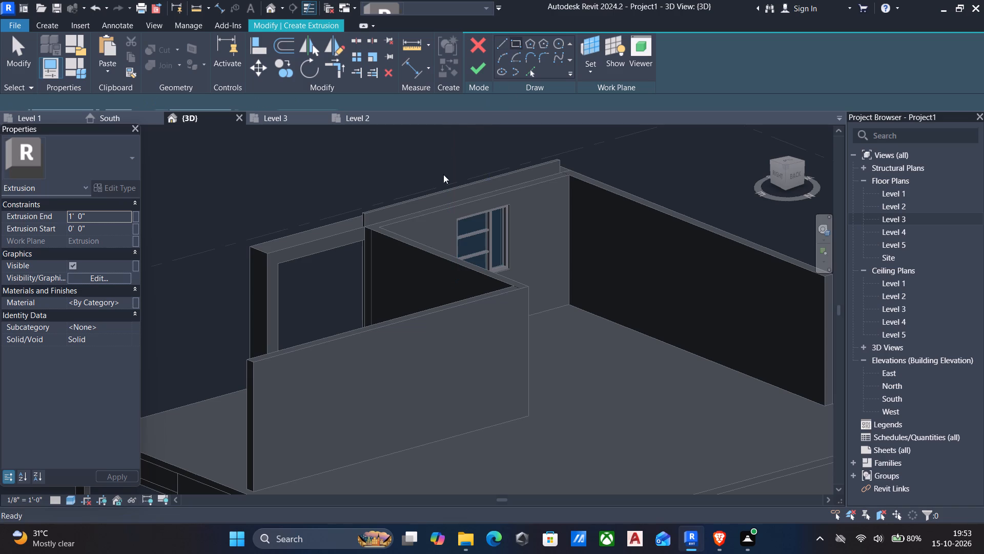
{"action": "scroll", "coordinate": [357, 247], "scroll_direction": "up", "scroll_amount": 6}
{"action": "left_click", "coordinate": [373, 205]}
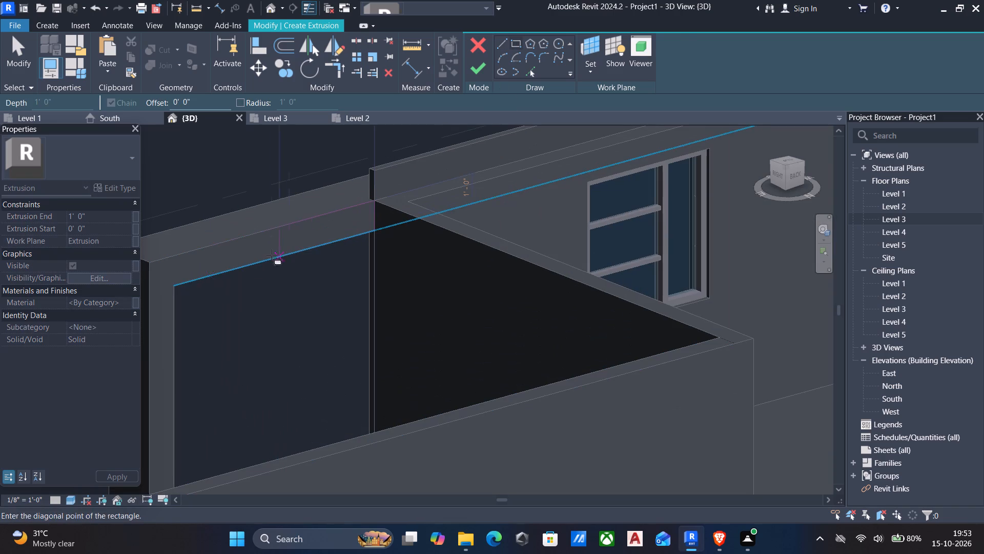
{"action": "left_click", "coordinate": [153, 292]}
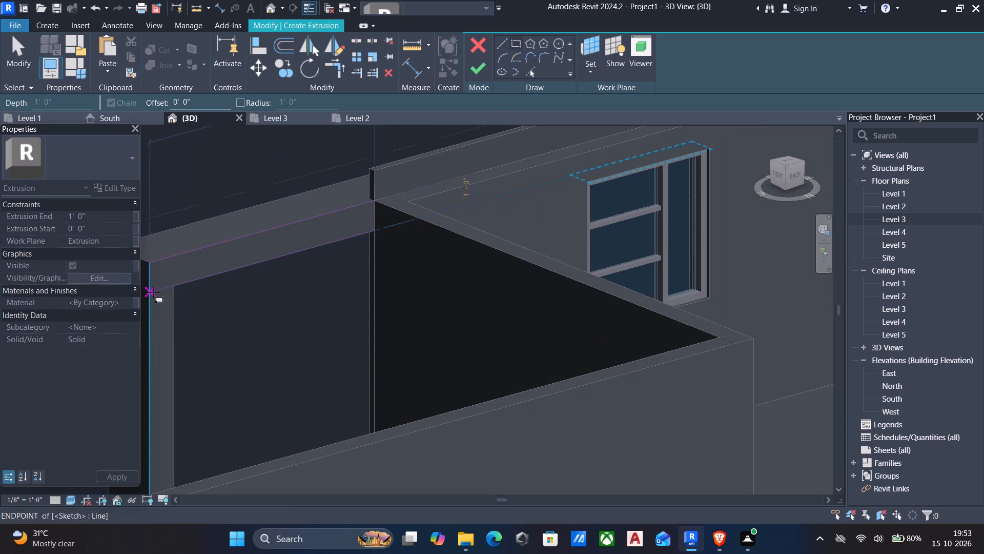
{"action": "left_click", "coordinate": [482, 65]}
Stretch the top beam extrusion back to the wall behind it, making it 17'-0" deep.
{"action": "scroll", "coordinate": [430, 192], "scroll_direction": "down", "scroll_amount": 4}
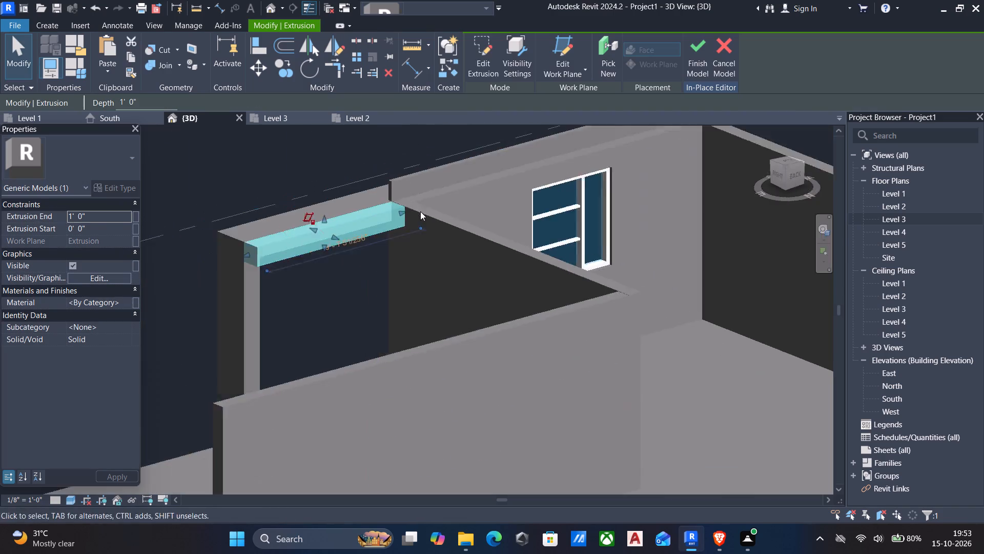
{"action": "scroll", "coordinate": [420, 211], "scroll_direction": "down", "scroll_amount": 5}
{"action": "middle_click_drag", "start_coordinate": [424, 245], "coordinate": [580, 217], "text": "shift"}
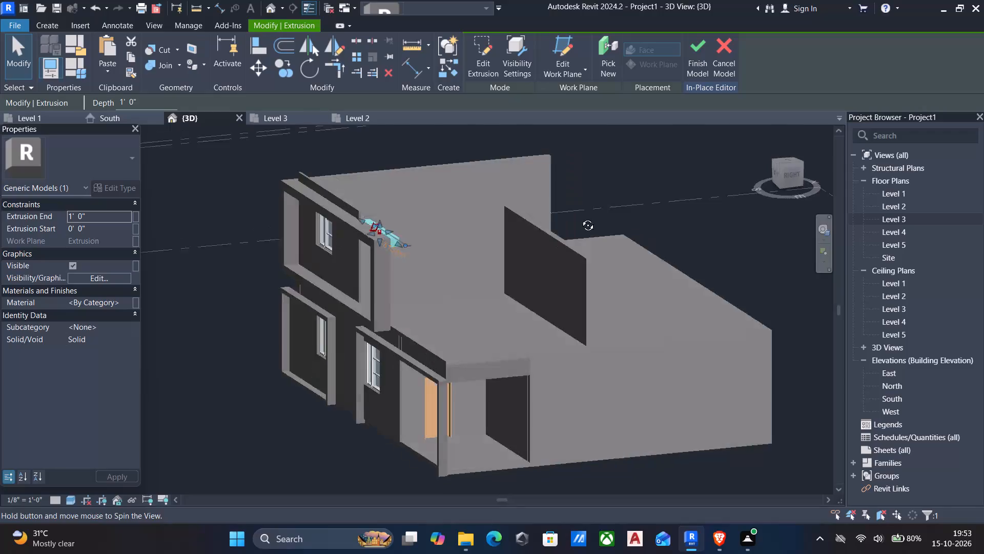
{"action": "middle_click_drag", "start_coordinate": [580, 217], "coordinate": [527, 197], "text": "shift"}
{"action": "scroll", "coordinate": [422, 232], "scroll_direction": "up", "scroll_amount": 2}
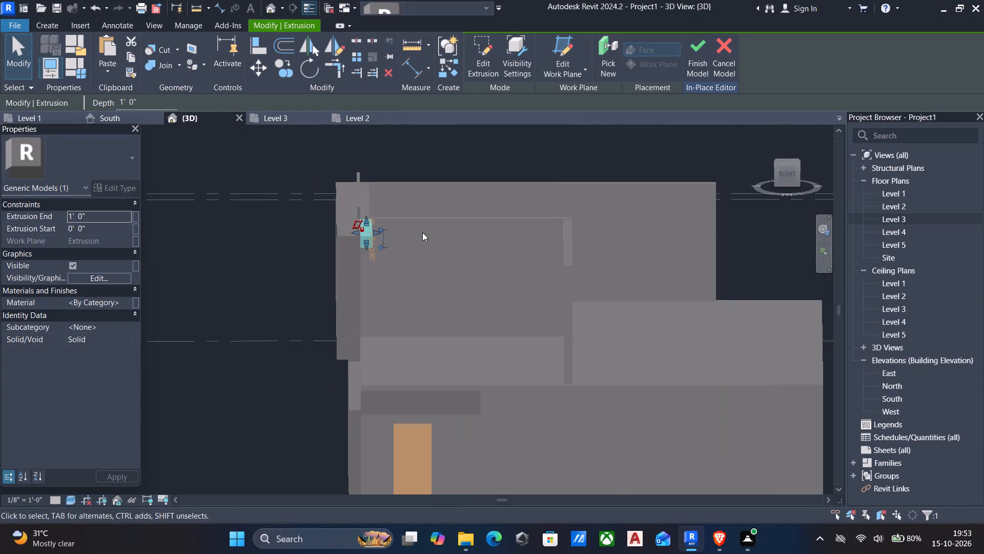
{"action": "scroll", "coordinate": [422, 232], "scroll_direction": "up", "scroll_amount": 1}
{"action": "left_click_drag", "start_coordinate": [366, 232], "coordinate": [576, 248]}
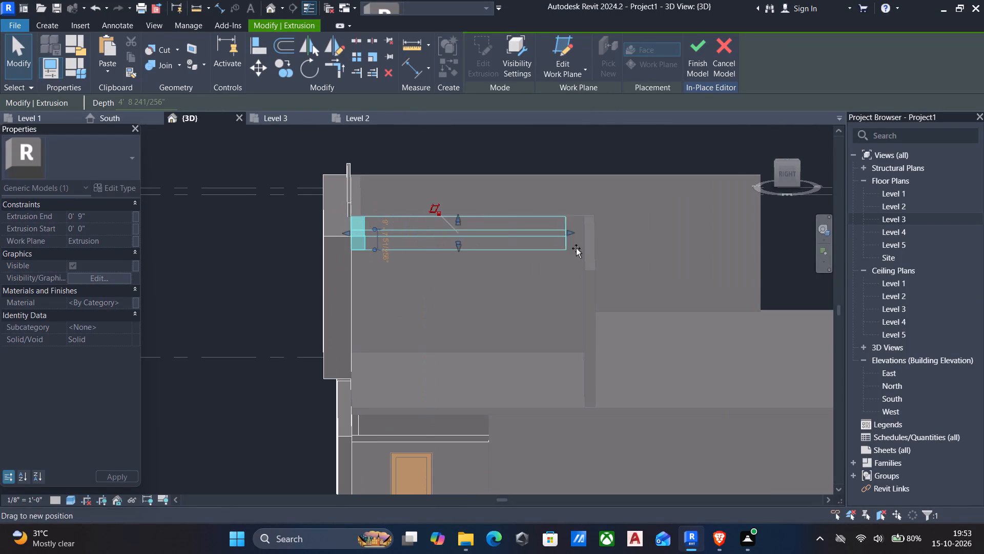
{"action": "left_click_drag", "start_coordinate": [576, 248], "coordinate": [580, 255]}
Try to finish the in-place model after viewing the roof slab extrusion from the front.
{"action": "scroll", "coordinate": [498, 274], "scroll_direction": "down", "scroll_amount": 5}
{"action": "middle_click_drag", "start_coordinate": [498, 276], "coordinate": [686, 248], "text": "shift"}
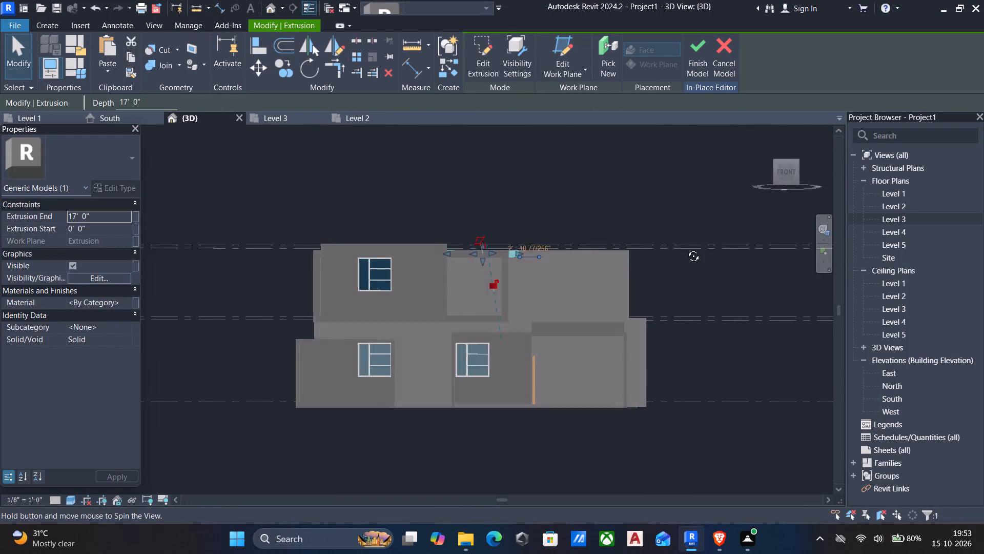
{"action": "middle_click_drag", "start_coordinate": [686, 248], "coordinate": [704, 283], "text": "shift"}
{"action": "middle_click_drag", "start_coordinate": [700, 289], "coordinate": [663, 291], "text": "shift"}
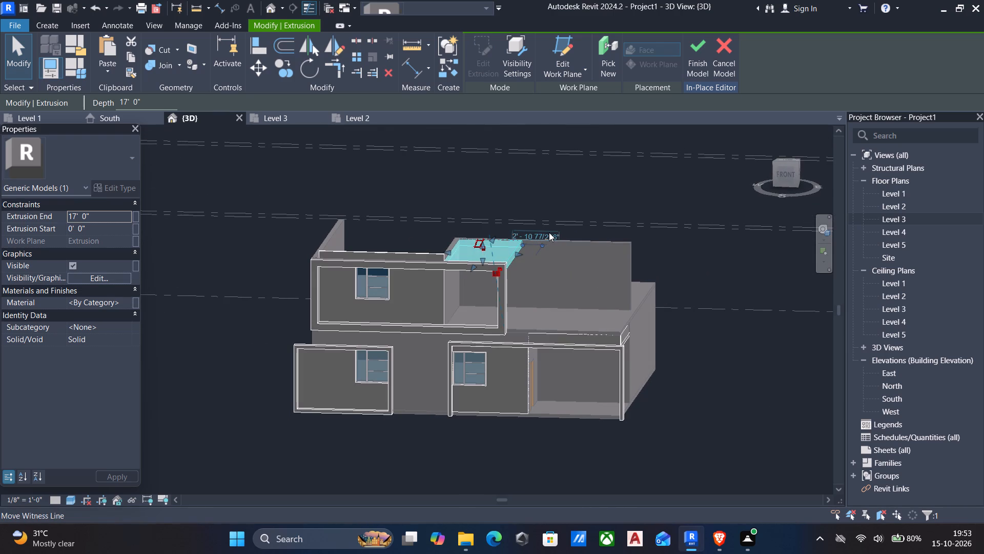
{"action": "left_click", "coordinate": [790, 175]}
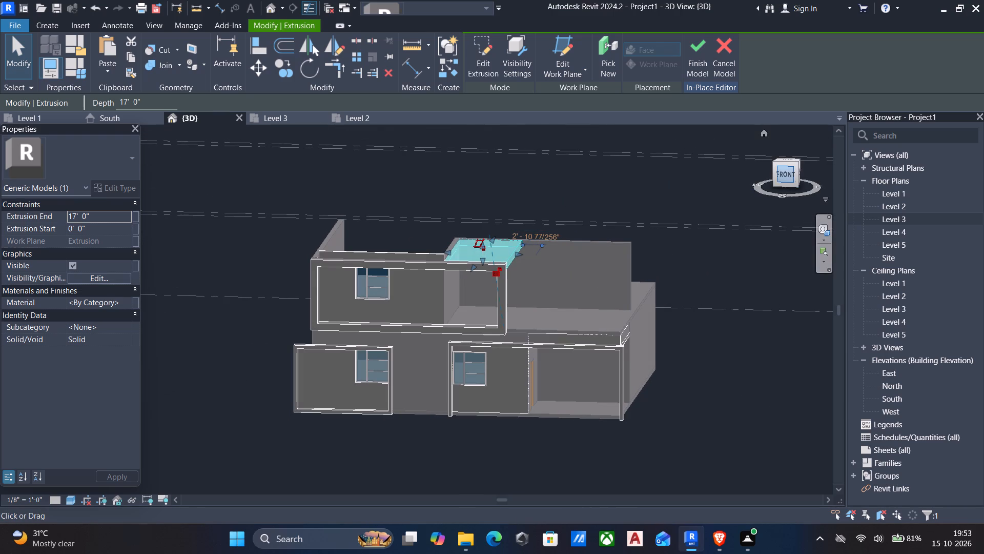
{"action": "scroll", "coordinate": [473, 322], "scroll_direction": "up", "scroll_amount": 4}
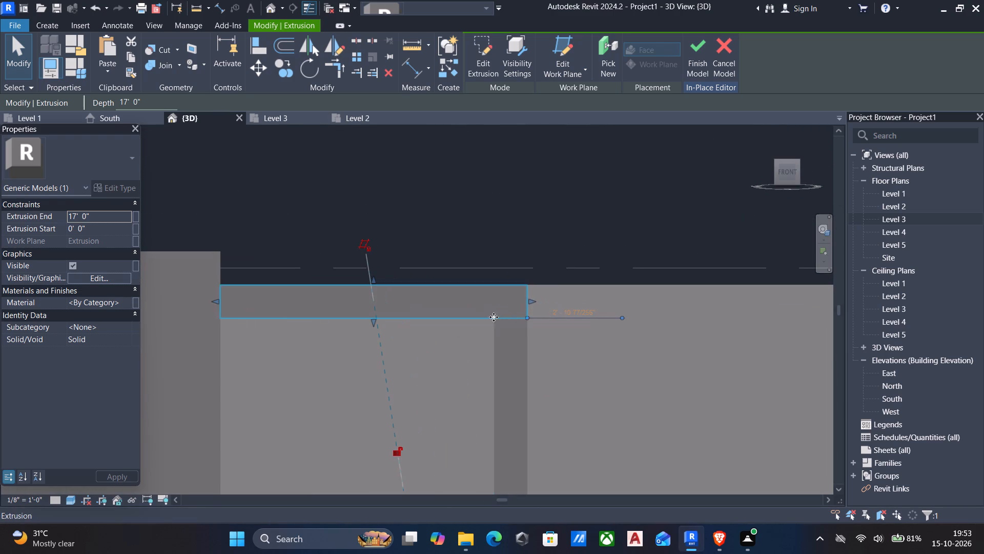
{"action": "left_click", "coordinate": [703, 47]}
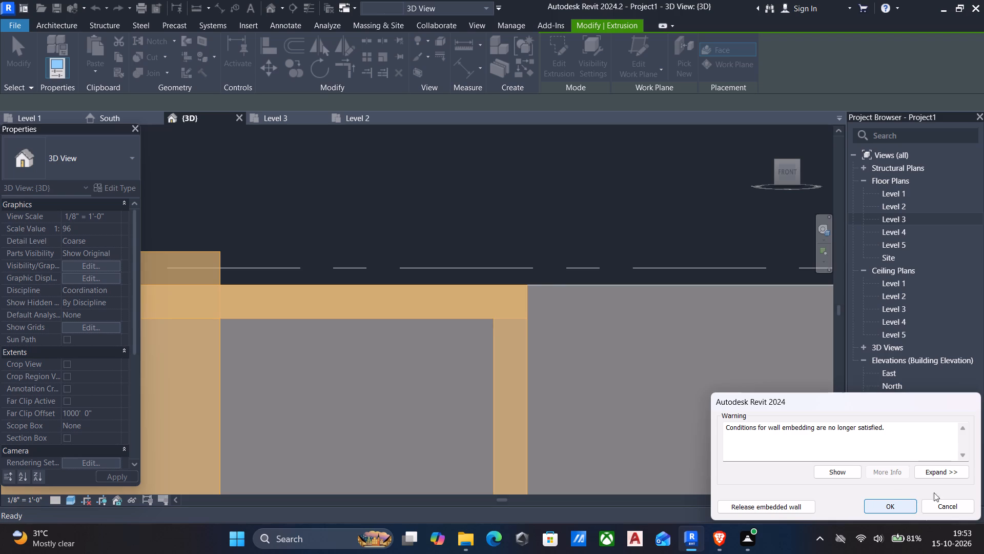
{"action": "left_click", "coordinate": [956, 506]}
Finish the in-place model with the frame, wall panel and roof slab extrusions, and dismiss the save reminder without saving.
{"action": "scroll", "coordinate": [713, 359], "scroll_direction": "down", "scroll_amount": 1}
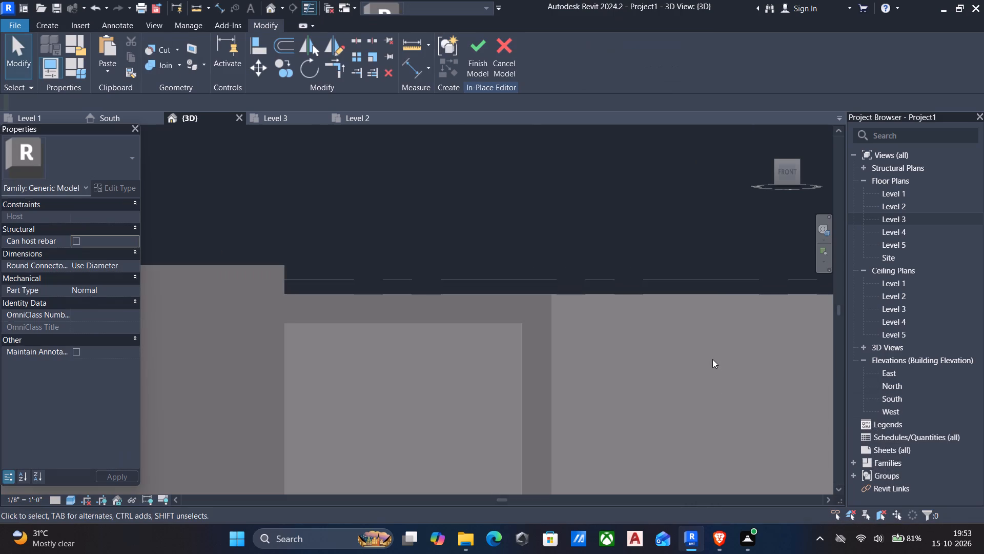
{"action": "middle_click_drag", "start_coordinate": [710, 364], "coordinate": [654, 419], "text": "shift"}
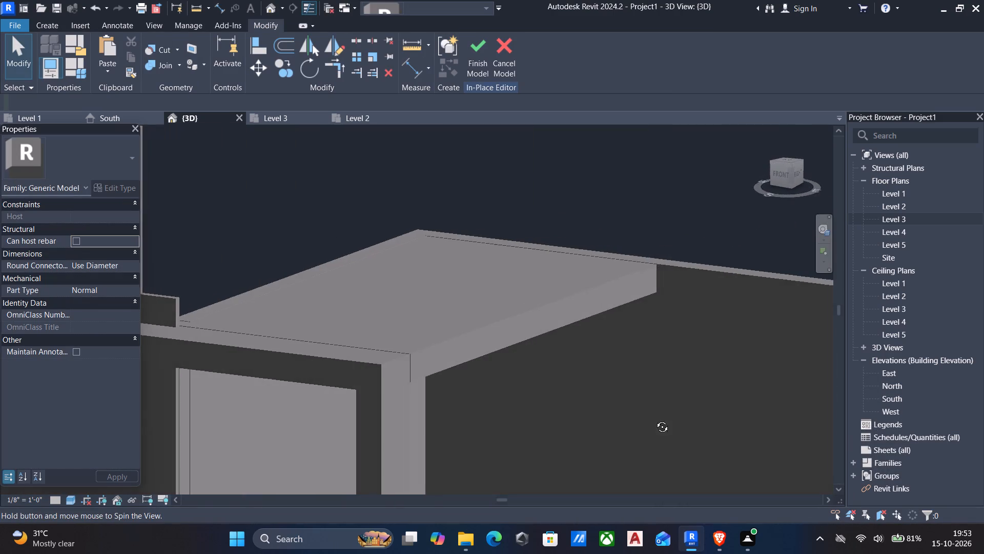
{"action": "middle_click_drag", "start_coordinate": [654, 419], "coordinate": [664, 414], "text": "shift"}
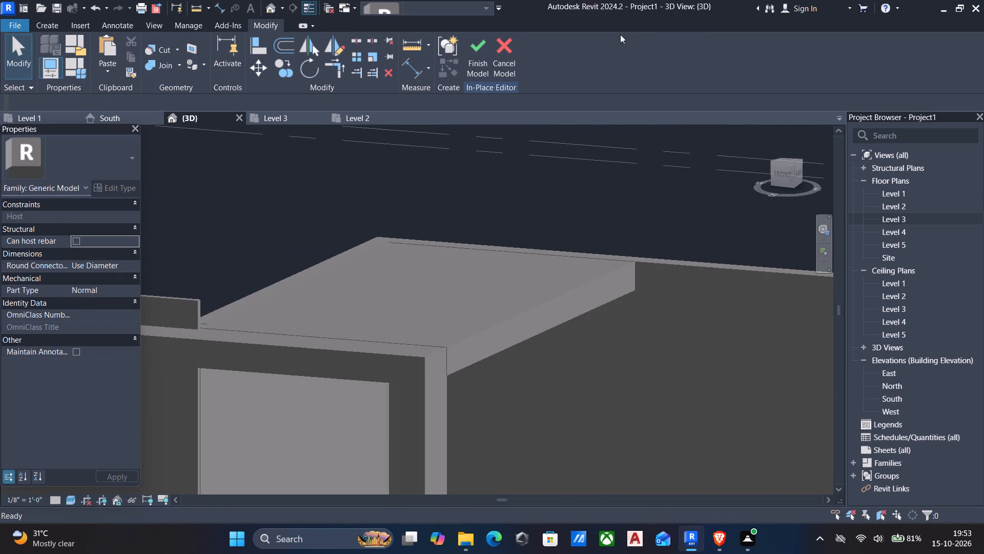
{"action": "left_click", "coordinate": [481, 48]}
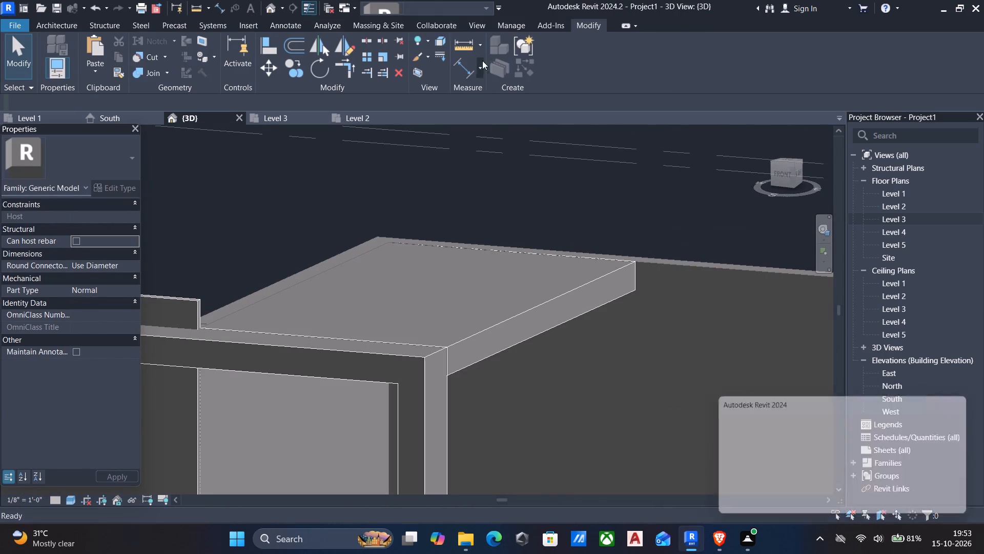
{"action": "left_click", "coordinate": [882, 503]}
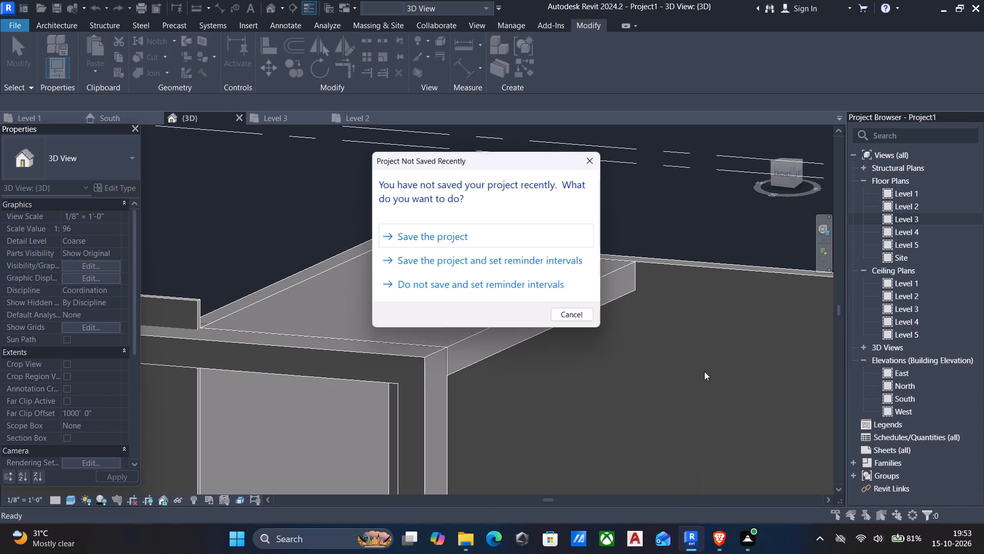
{"action": "scroll", "coordinate": [655, 366], "scroll_direction": "down", "scroll_amount": 2}
{"action": "left_click", "coordinate": [571, 319]}
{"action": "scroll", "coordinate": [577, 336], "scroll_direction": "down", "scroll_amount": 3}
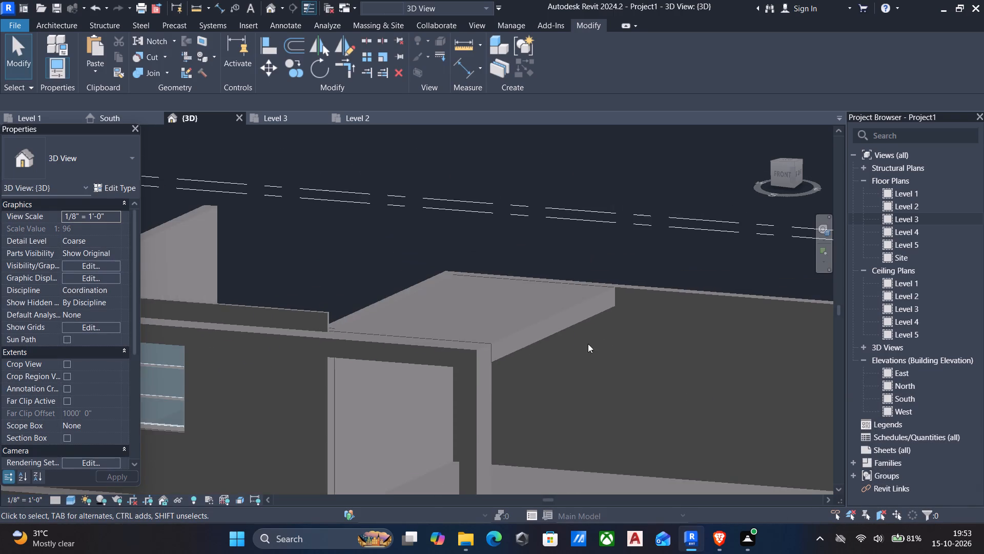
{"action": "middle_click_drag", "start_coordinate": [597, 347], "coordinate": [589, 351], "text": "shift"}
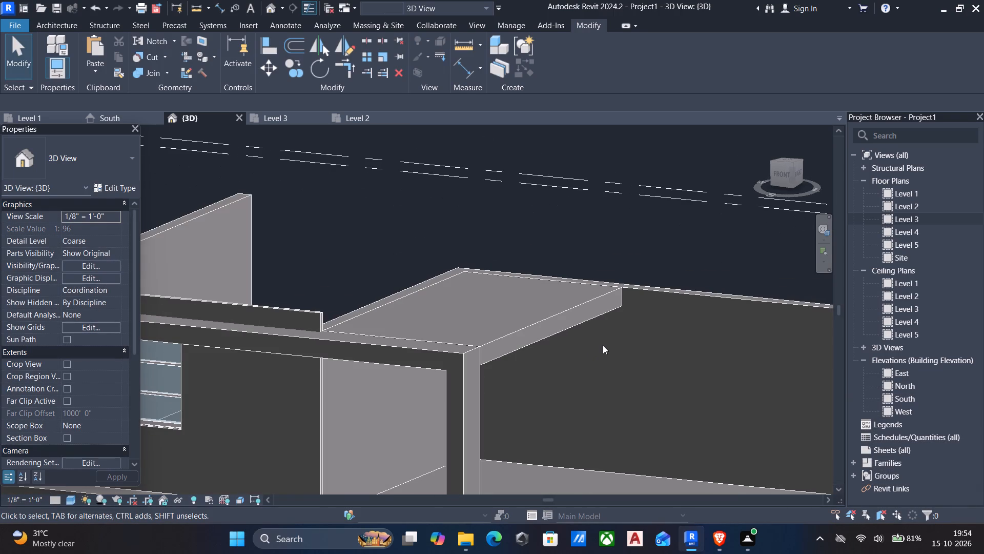
Reopen the in-place model of the upper-storey facade frame and roof slab for editing.
{"action": "scroll", "coordinate": [604, 341], "scroll_direction": "down", "scroll_amount": 1}
{"action": "middle_click_drag", "start_coordinate": [610, 343], "coordinate": [476, 375], "text": "shift"}
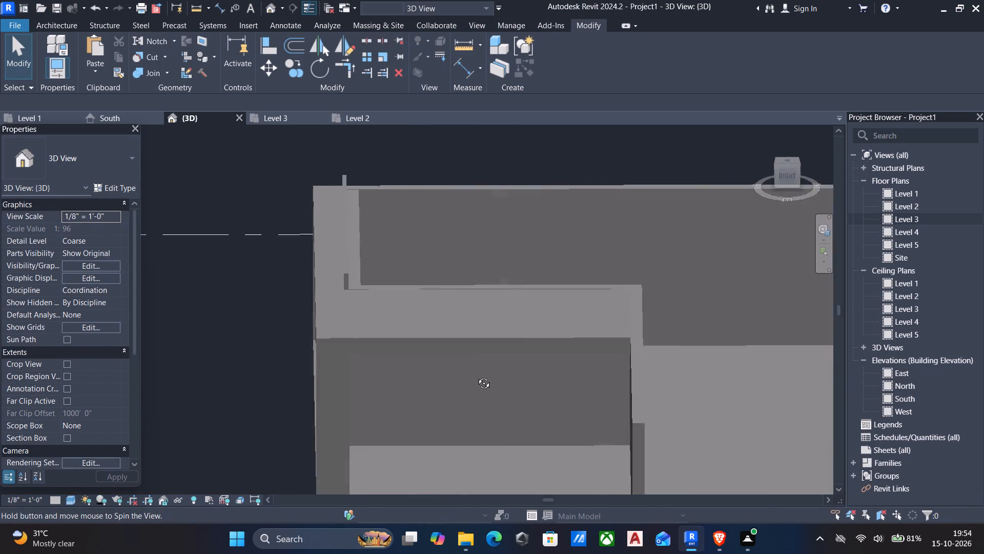
{"action": "middle_click_drag", "start_coordinate": [476, 375], "coordinate": [640, 328], "text": "shift"}
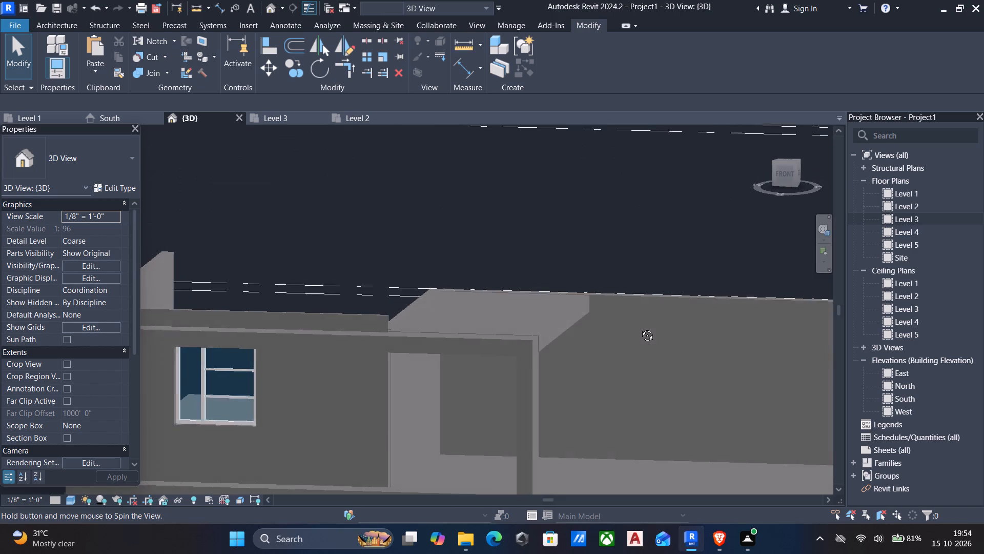
{"action": "middle_click_drag", "start_coordinate": [640, 328], "coordinate": [612, 336], "text": "shift"}
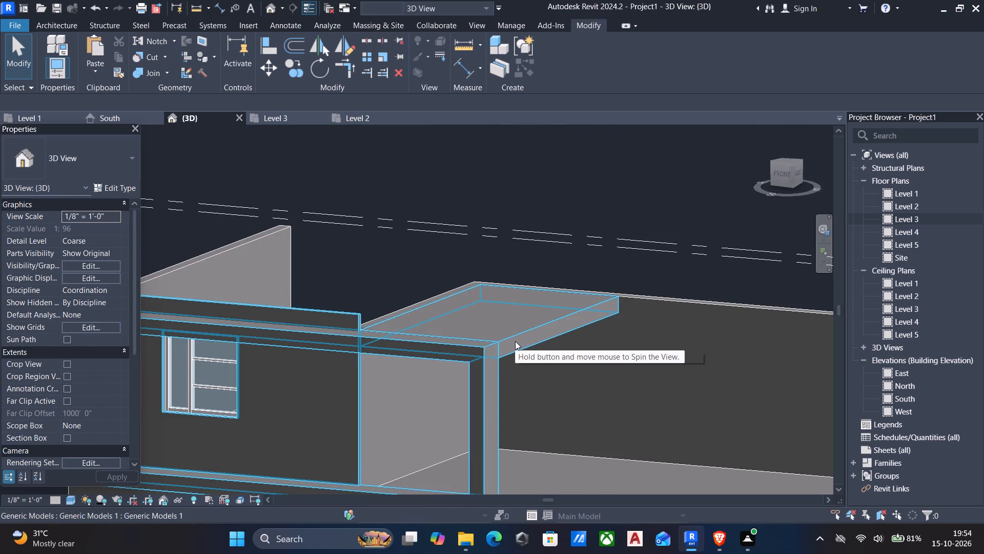
{"action": "scroll", "coordinate": [475, 359], "scroll_direction": "down", "scroll_amount": 1}
{"action": "middle_click_drag", "start_coordinate": [427, 366], "coordinate": [581, 357]}
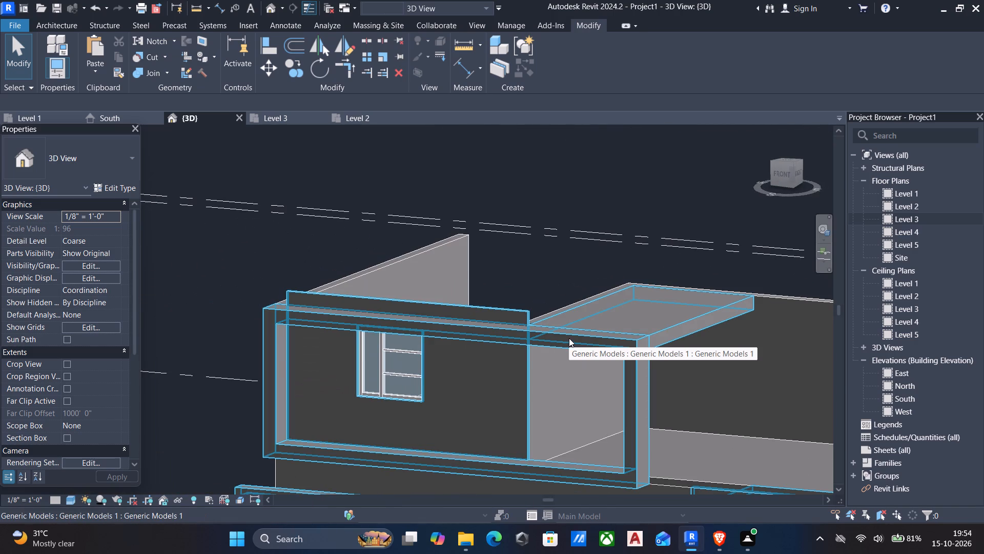
{"action": "left_click", "coordinate": [569, 338]}
{"action": "left_click", "coordinate": [553, 63]}
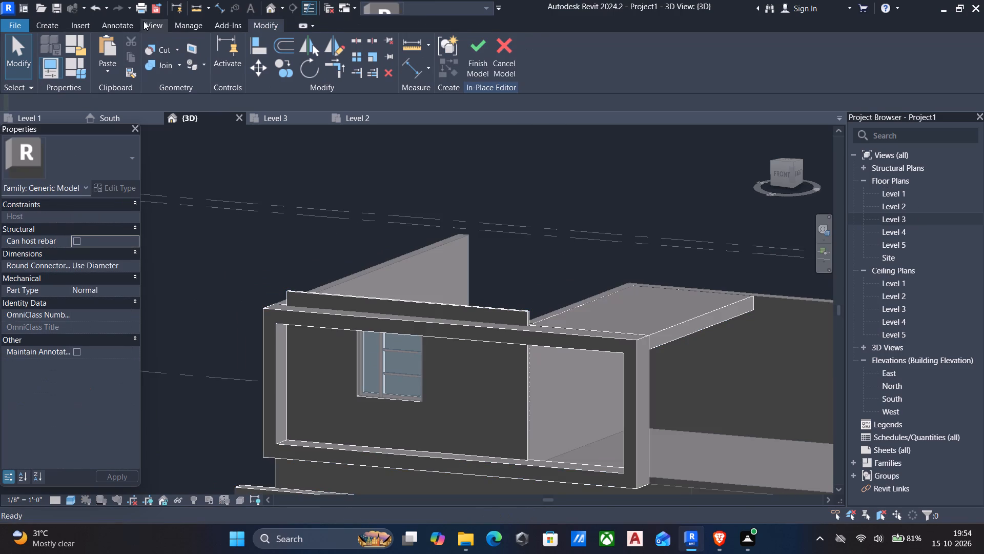
Start an extrusion on the frame's front face and sketch a full-width rectangle along the top beam's upper edge, about 28'-9" by 5".
{"action": "left_click", "coordinate": [52, 27]}
{"action": "left_click", "coordinate": [107, 44]}
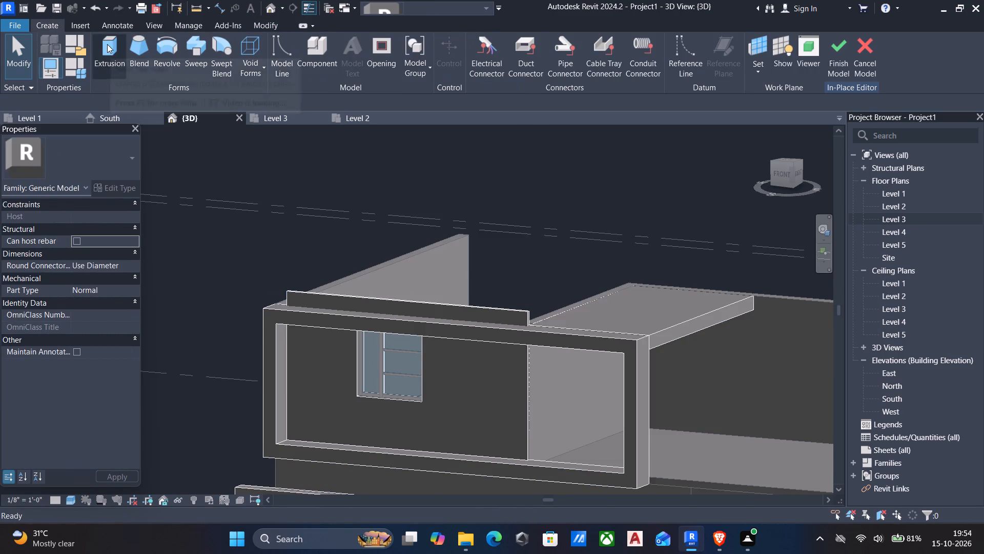
{"action": "left_click", "coordinate": [587, 74]}
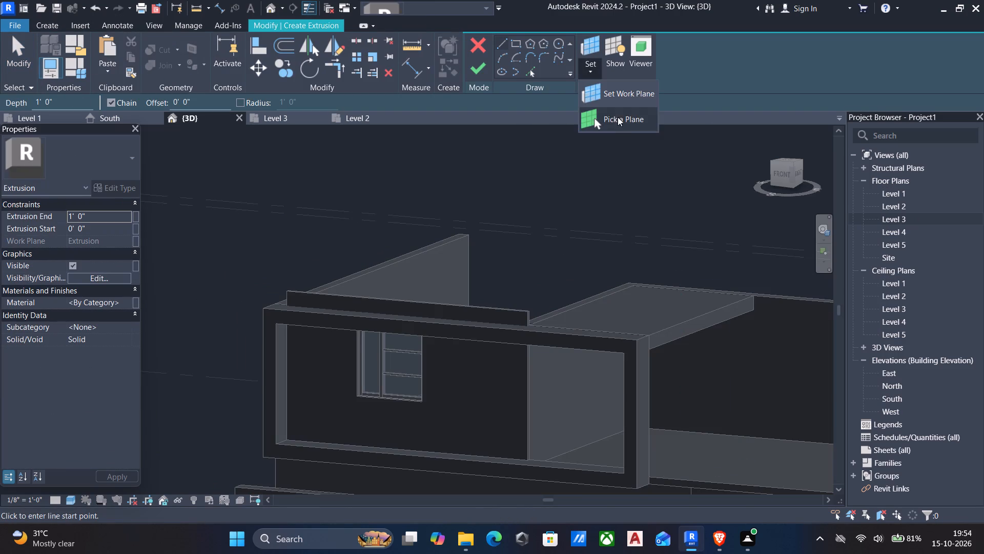
{"action": "left_click", "coordinate": [625, 127]}
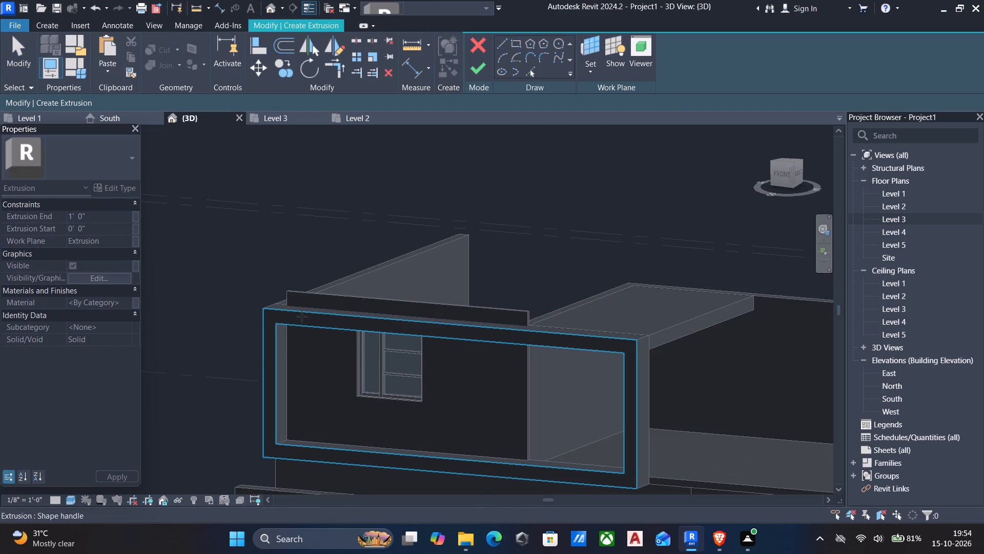
{"action": "left_click", "coordinate": [302, 316]}
{"action": "left_click", "coordinate": [512, 44]}
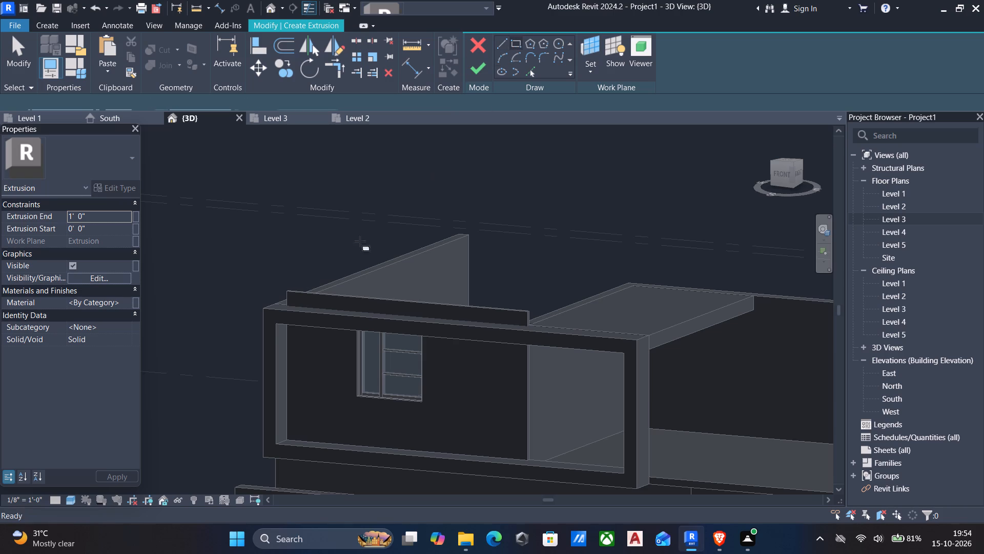
{"action": "scroll", "coordinate": [256, 333], "scroll_direction": "up", "scroll_amount": 5}
{"action": "left_click", "coordinate": [272, 286]}
{"action": "scroll", "coordinate": [339, 314], "scroll_direction": "down", "scroll_amount": 3}
{"action": "middle_click_drag", "start_coordinate": [475, 314], "coordinate": [465, 315]}
{"action": "scroll", "coordinate": [789, 346], "scroll_direction": "up", "scroll_amount": 5}
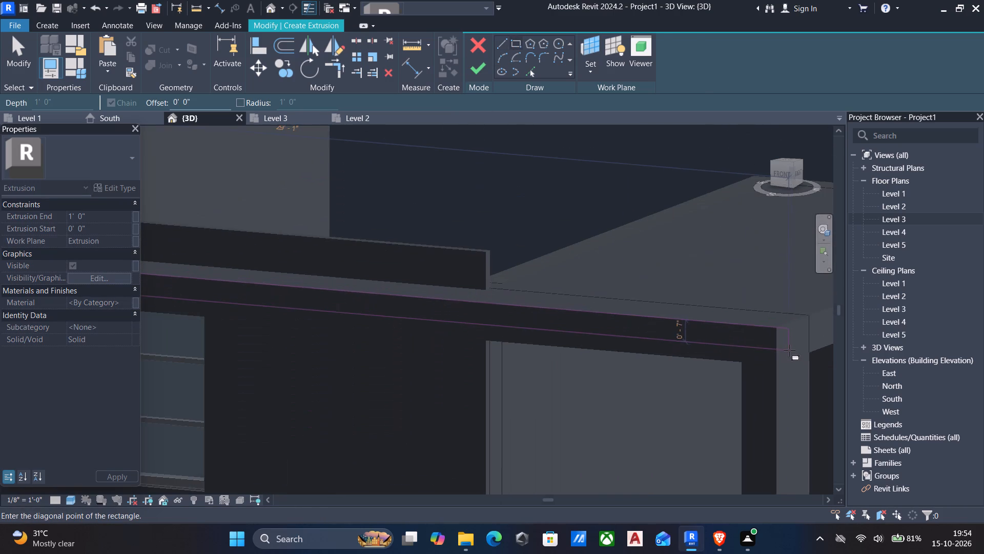
{"action": "left_click", "coordinate": [779, 344]}
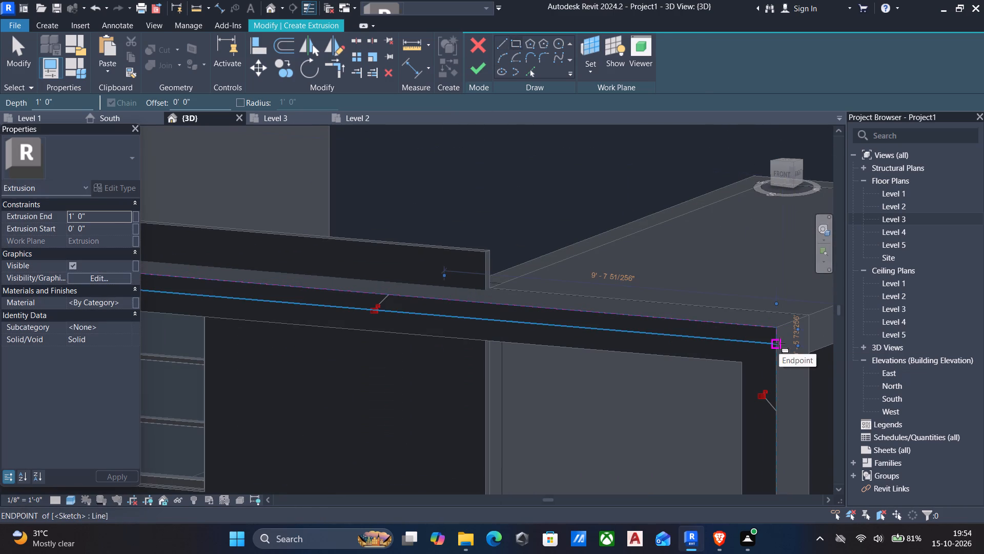
{"action": "key", "text": "Escape"}
{"action": "key", "text": "Escape"}
Set the height of the rectangle on the top beam to 2" by moving its lower line.
{"action": "left_click", "coordinate": [710, 344]}
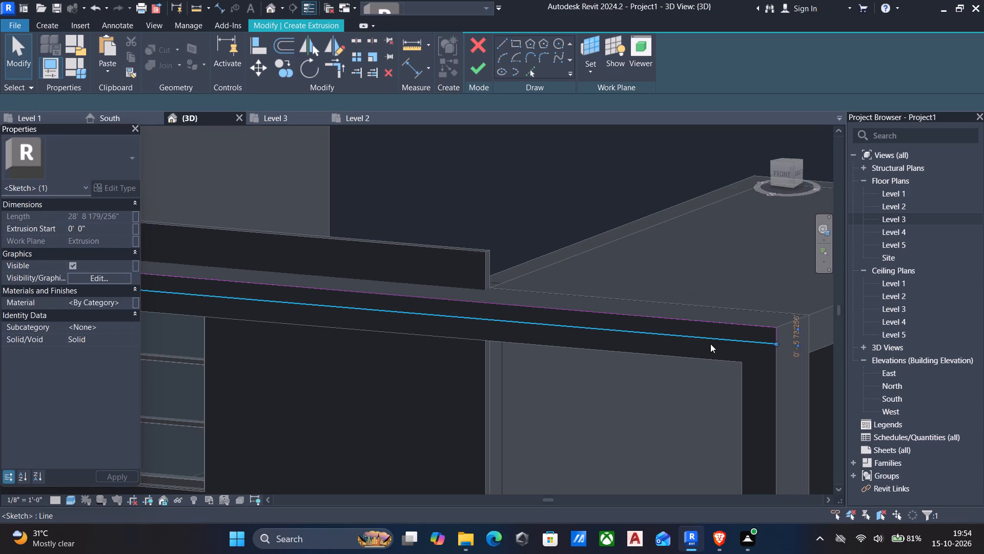
{"action": "scroll", "coordinate": [796, 341], "scroll_direction": "up", "scroll_amount": 6}
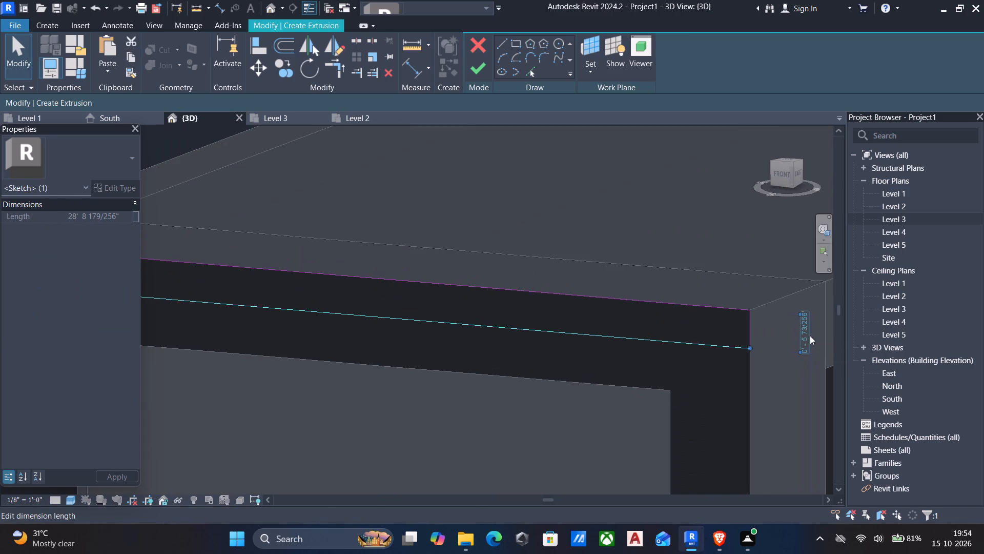
{"action": "left_click", "coordinate": [806, 337]}
{"action": "type", "text": "2\""}
{"action": "key", "text": "Return"}
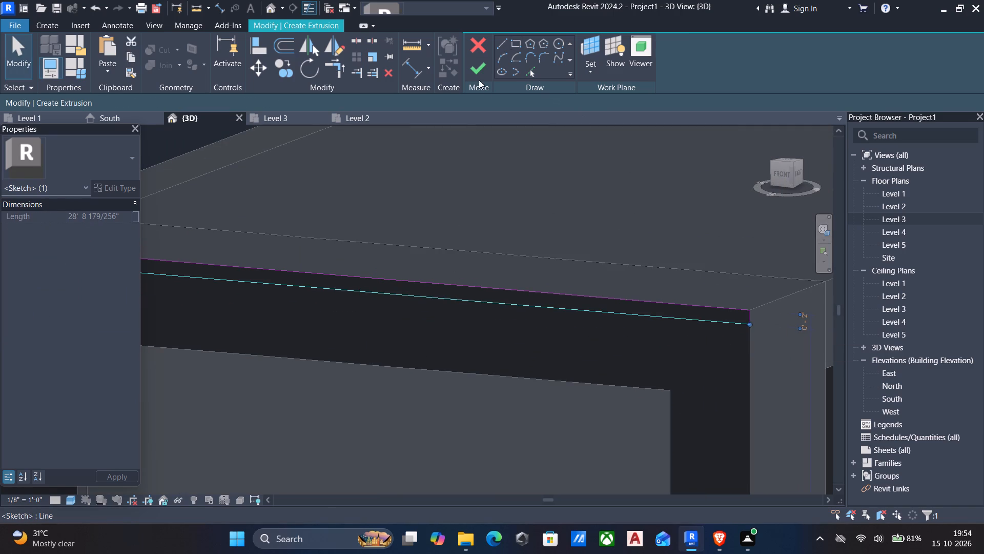
Complete the strip's extrusion sketch and set its extrusion end to 2".
{"action": "left_click", "coordinate": [478, 70]}
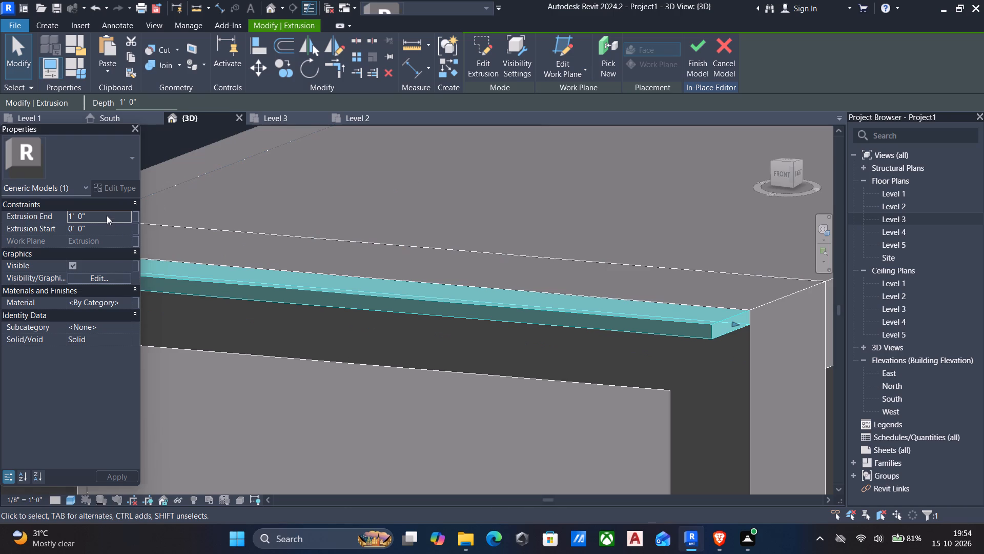
{"action": "left_click", "coordinate": [107, 215]}
{"action": "key", "text": "2"}
{"action": "key", "text": "shift+quotedbl"}
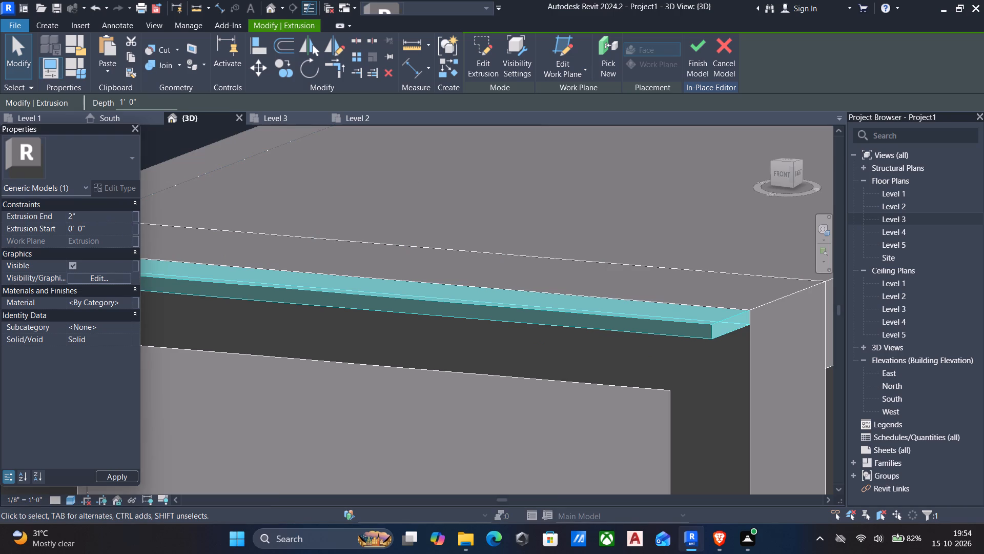
{"action": "scroll", "coordinate": [589, 357], "scroll_direction": "down", "scroll_amount": 4}
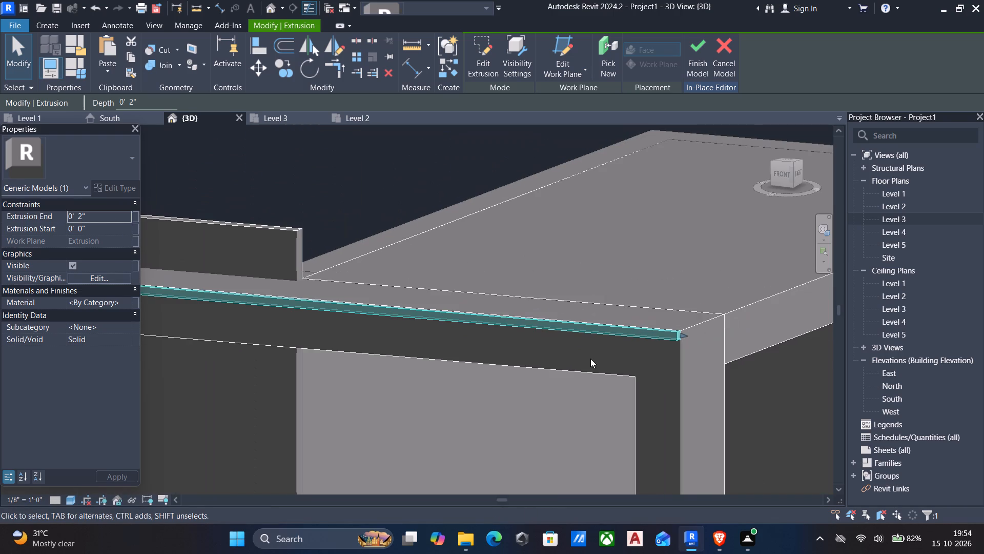
Finish the in-place model with the 2" by 2" strip added along the frame's top front edge.
{"action": "key", "text": "Escape"}
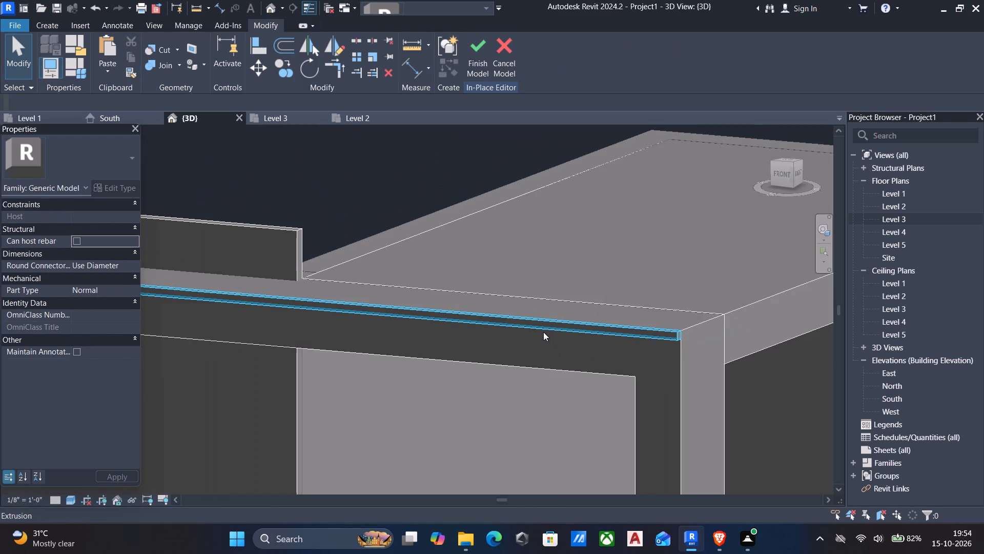
{"action": "left_click", "coordinate": [478, 55]}
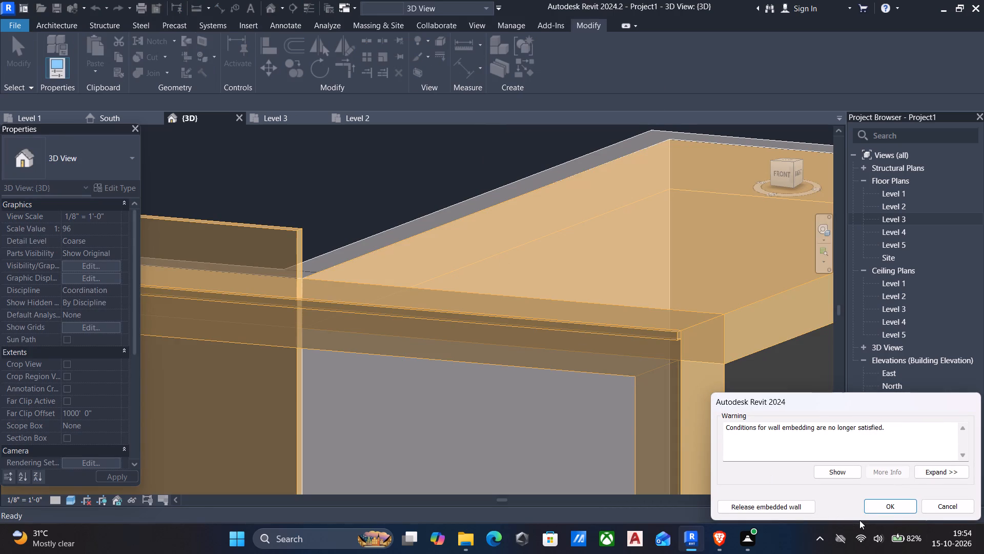
{"action": "left_click", "coordinate": [890, 509]}
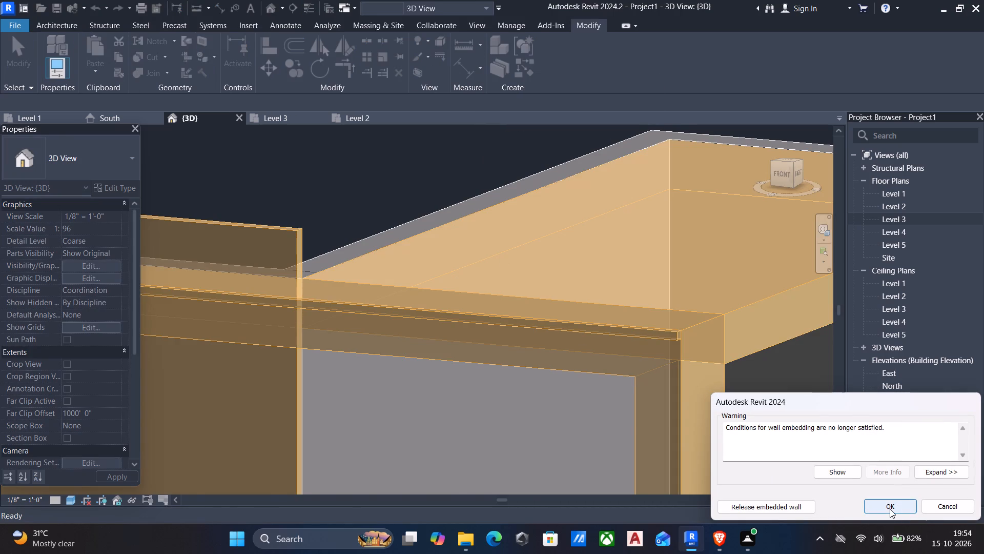
{"action": "scroll", "coordinate": [637, 372], "scroll_direction": "down", "scroll_amount": 3}
{"action": "middle_click_drag", "start_coordinate": [636, 371], "coordinate": [627, 375]}
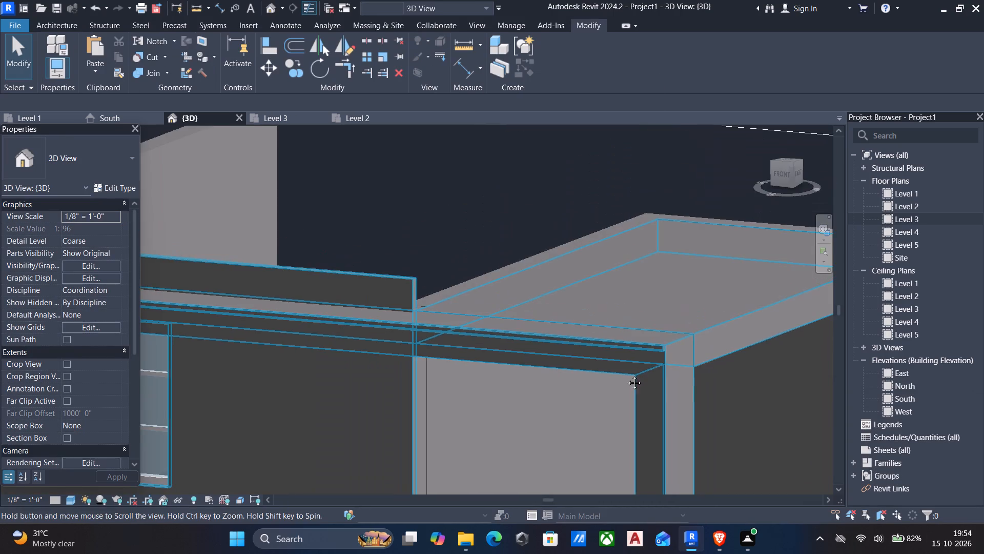
{"action": "middle_click_drag", "start_coordinate": [627, 375], "coordinate": [612, 379]}
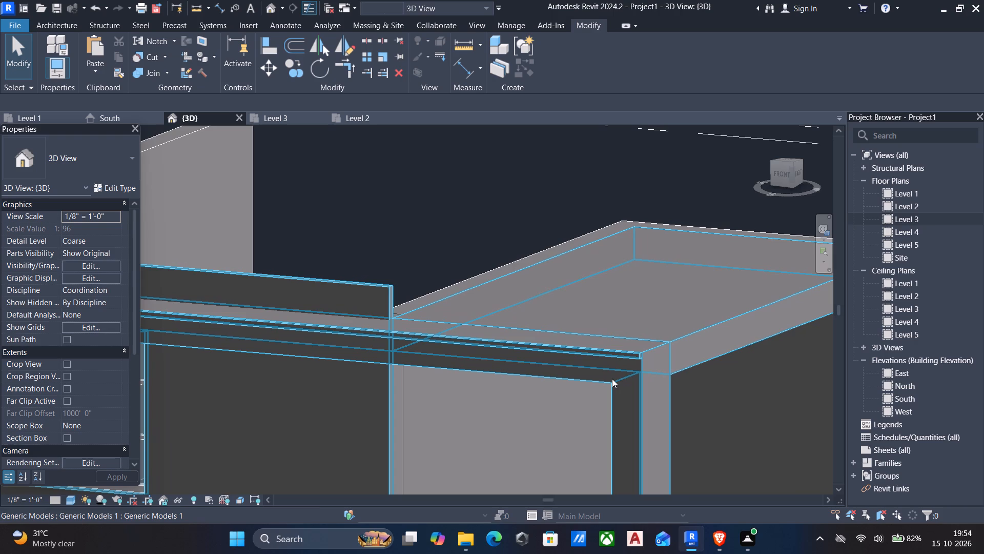
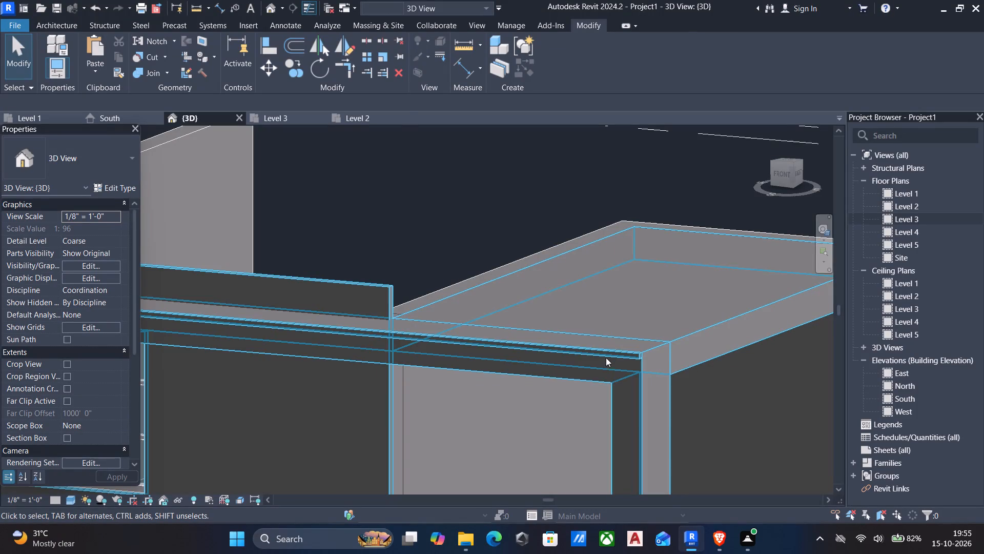
Edit the frame's in-place model and extrude a rectangle about 16'-9" by 3" along the lower edge of the roof slab's outer side face.
{"action": "left_click", "coordinate": [602, 352]}
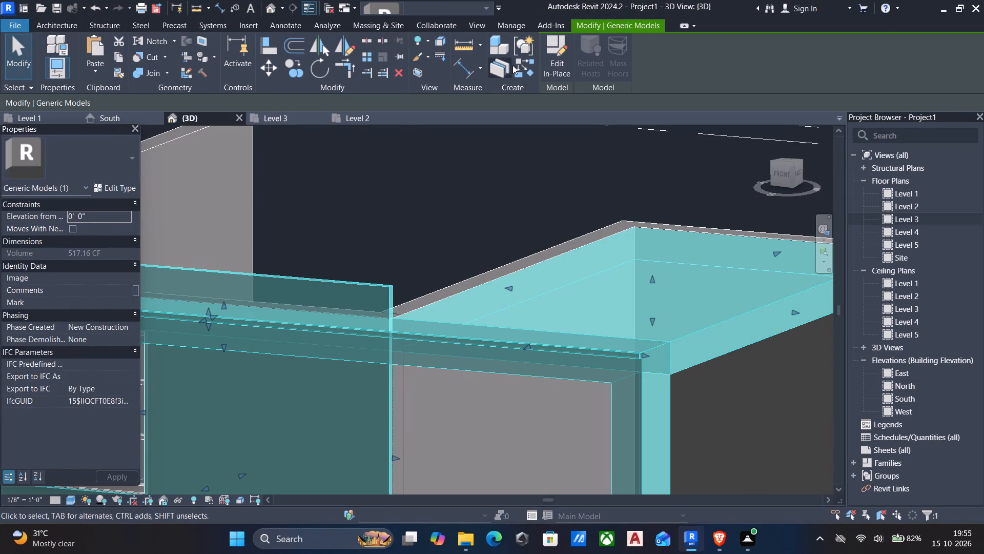
{"action": "left_click", "coordinate": [551, 69]}
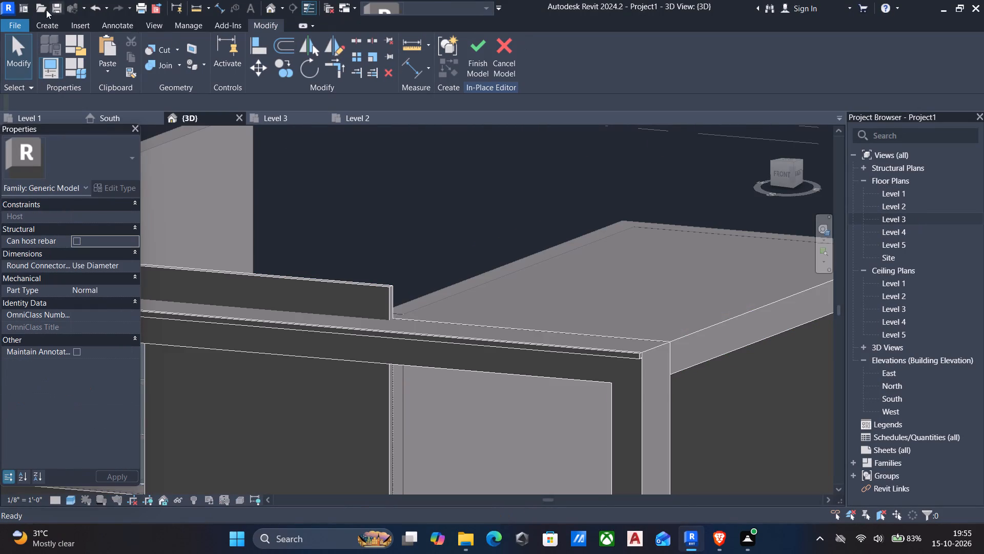
{"action": "left_click", "coordinate": [45, 25]}
{"action": "left_click", "coordinate": [113, 42]}
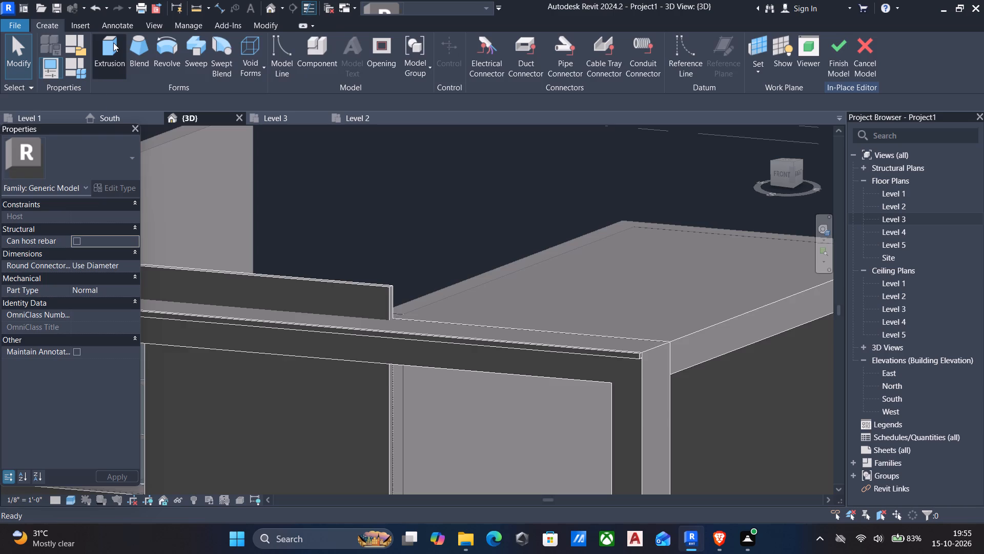
{"action": "left_click", "coordinate": [586, 70]}
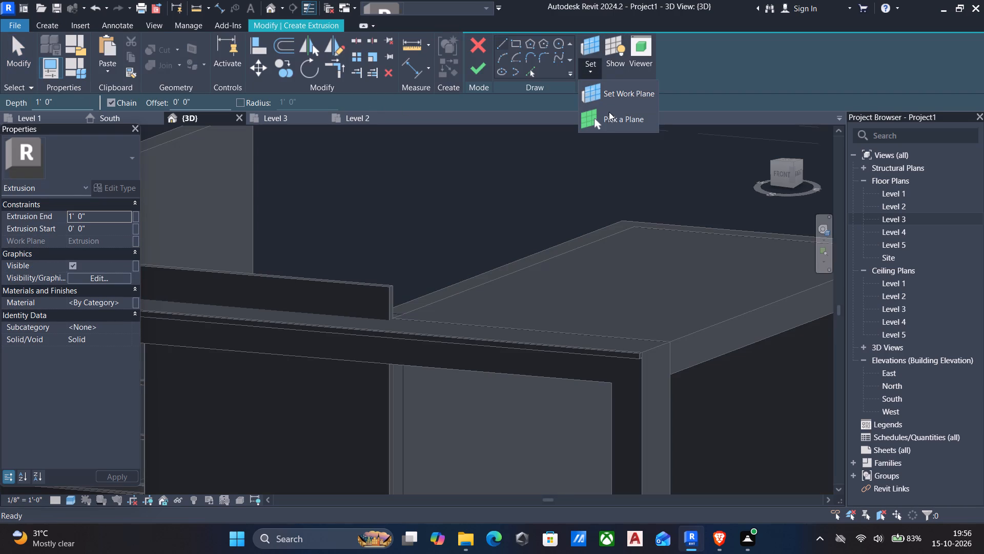
{"action": "left_click", "coordinate": [611, 118]}
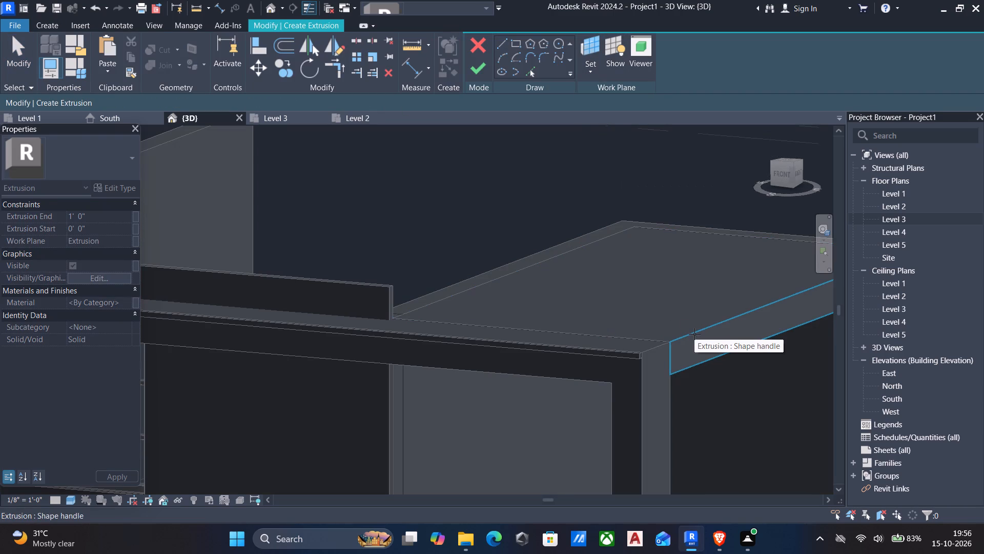
{"action": "left_click", "coordinate": [694, 334]}
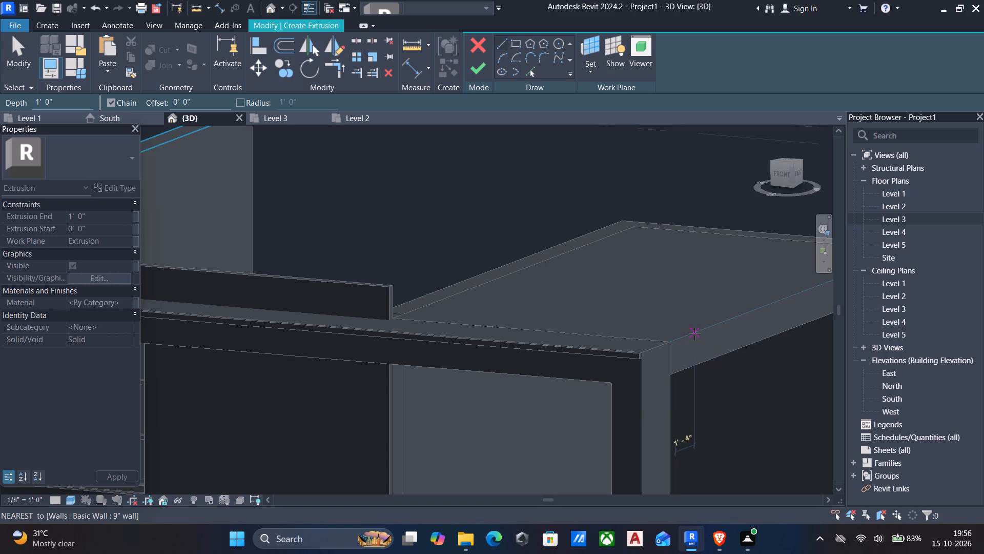
{"action": "middle_click_drag", "start_coordinate": [694, 334], "coordinate": [487, 280]}
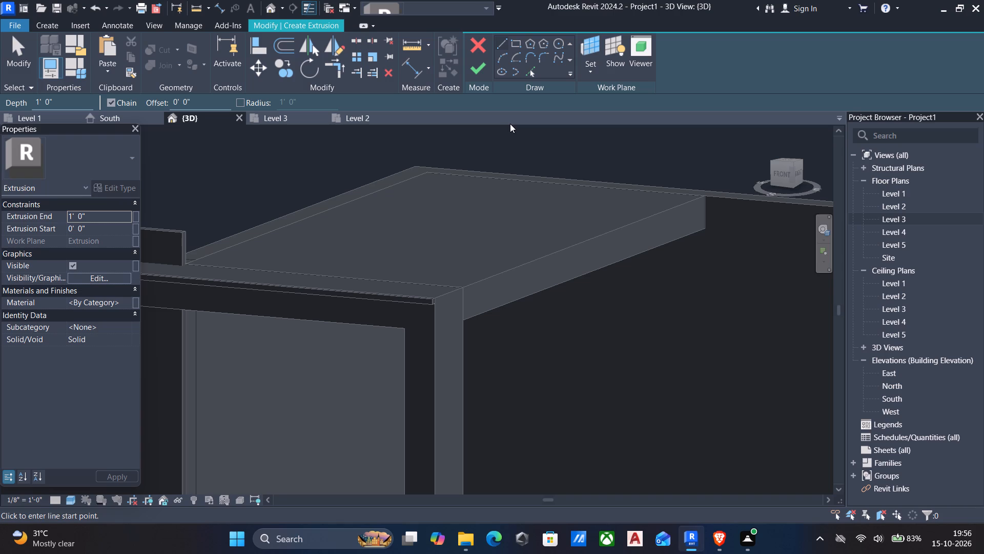
{"action": "left_click", "coordinate": [519, 46]}
{"action": "left_click", "coordinate": [466, 321]}
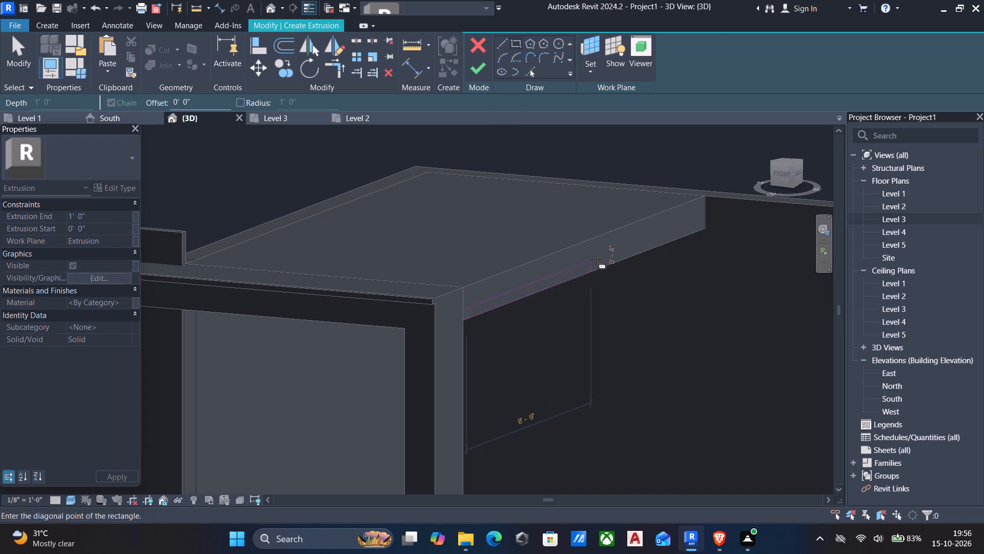
{"action": "left_click", "coordinate": [707, 219]}
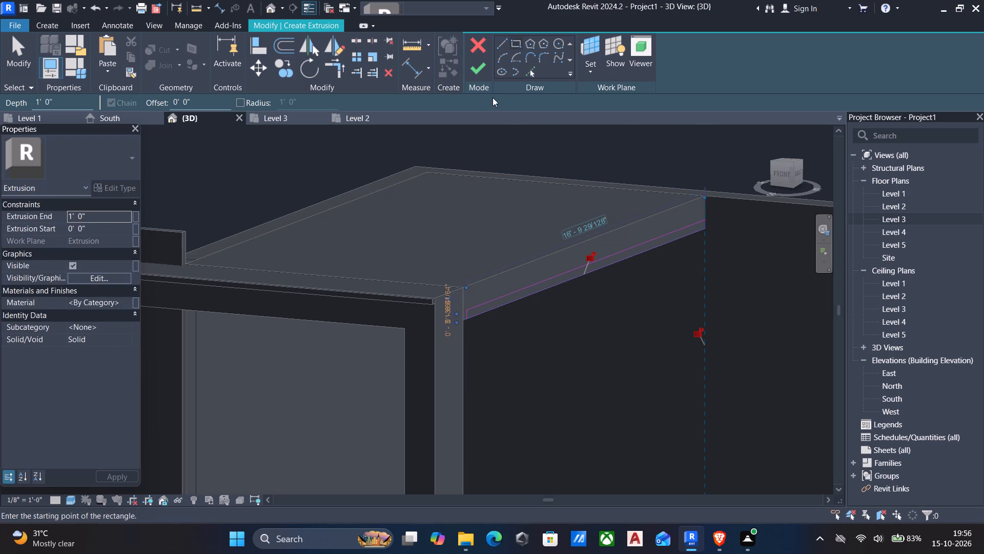
{"action": "left_click", "coordinate": [470, 72]}
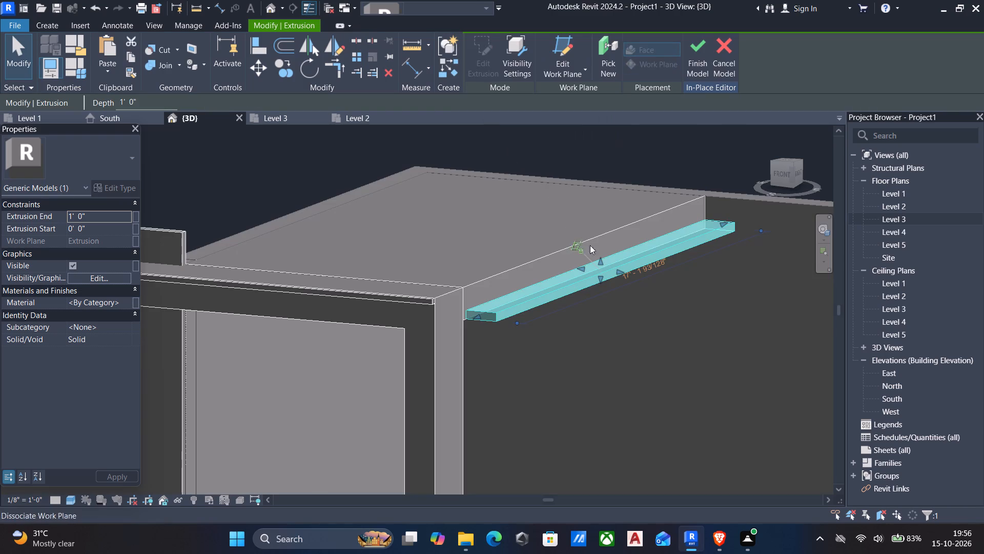
Stretch the new side extrusion outward to a depth of about 1'-6".
{"action": "left_click", "coordinate": [778, 172]}
{"action": "scroll", "coordinate": [439, 312], "scroll_direction": "up", "scroll_amount": 4}
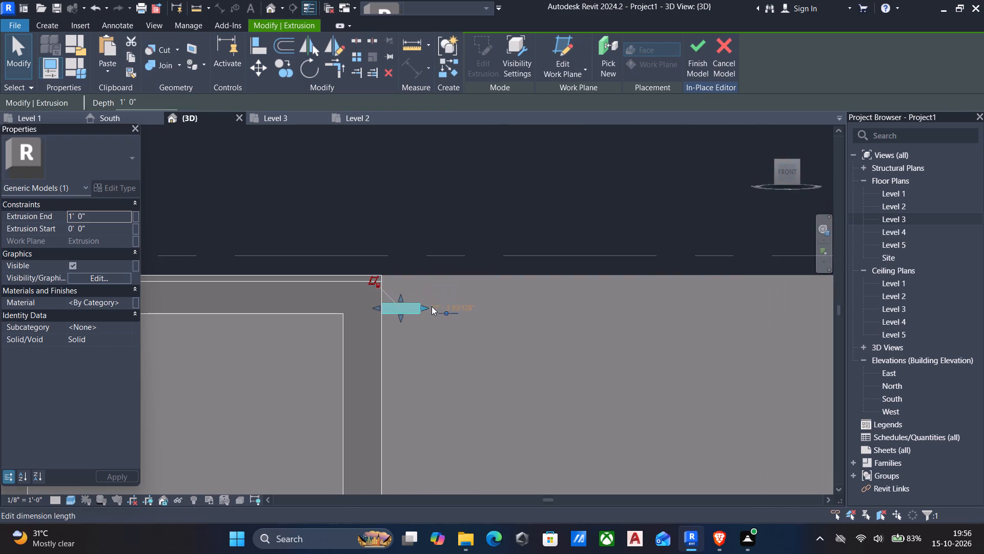
{"action": "left_click_drag", "start_coordinate": [427, 306], "coordinate": [441, 305]}
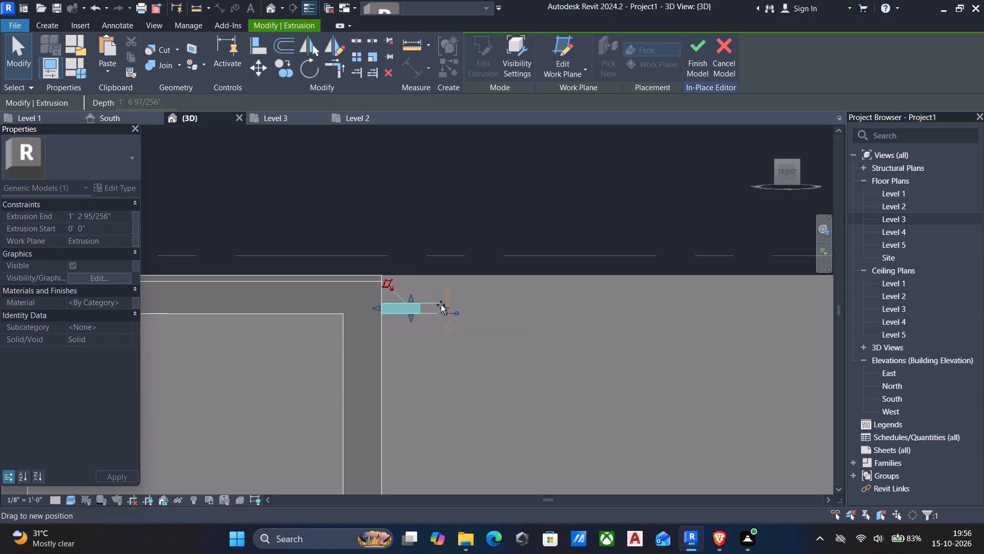
{"action": "left_click_drag", "start_coordinate": [441, 305], "coordinate": [439, 305]}
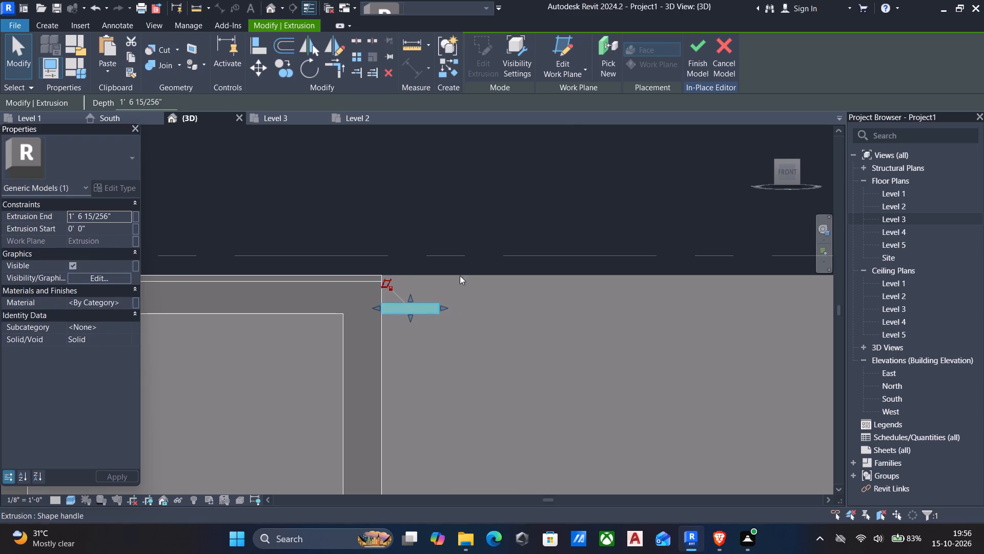
Finish the in-place model with the side ledge added, releasing the embedded wall.
{"action": "left_click", "coordinate": [703, 44]}
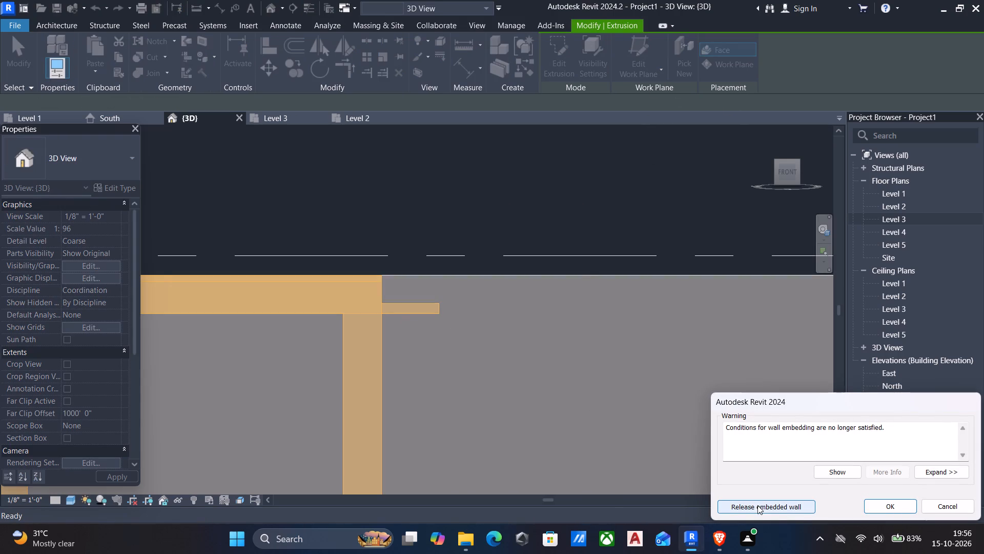
{"action": "left_click", "coordinate": [762, 505]}
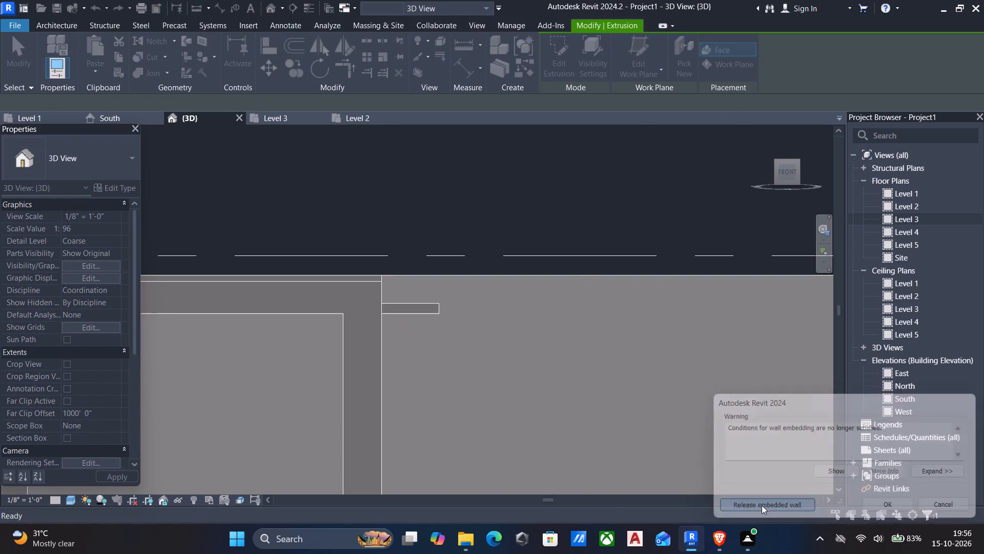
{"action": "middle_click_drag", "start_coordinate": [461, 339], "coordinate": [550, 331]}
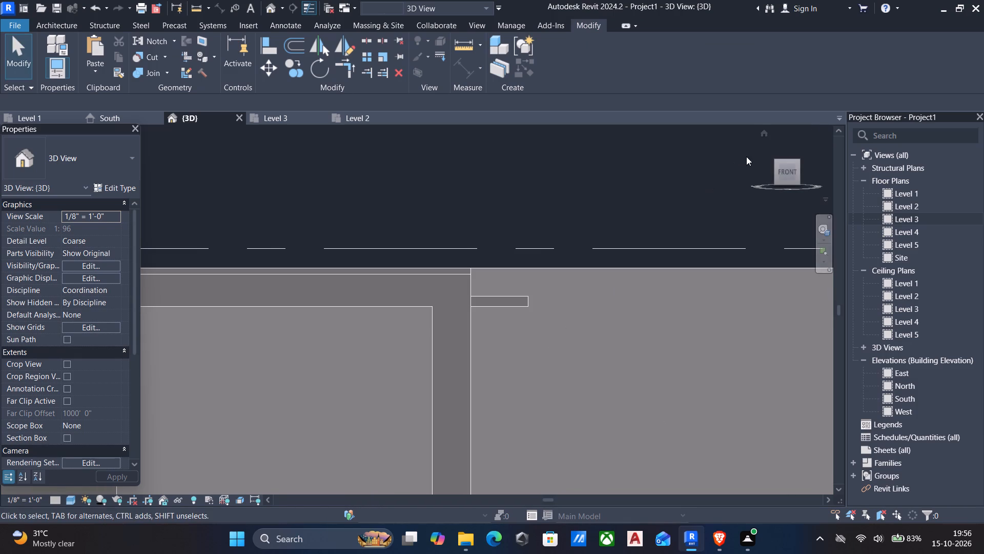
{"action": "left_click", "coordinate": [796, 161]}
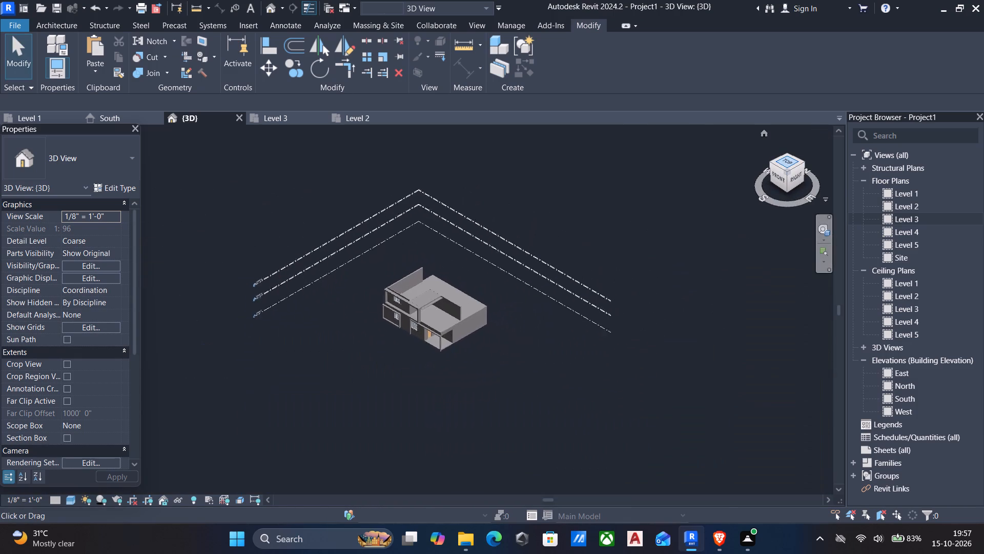
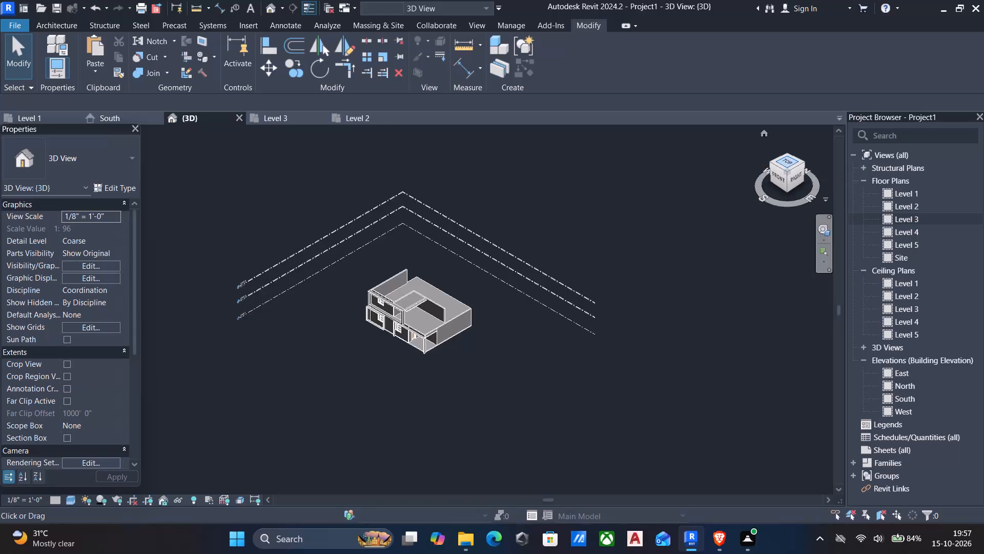
Edit the in-place model's ground-floor entrance frame extrusion, moving its outer vertical leg slightly outward past the porch slab, and finish the sketch.
{"action": "middle_click_drag", "start_coordinate": [506, 358], "coordinate": [504, 334]}
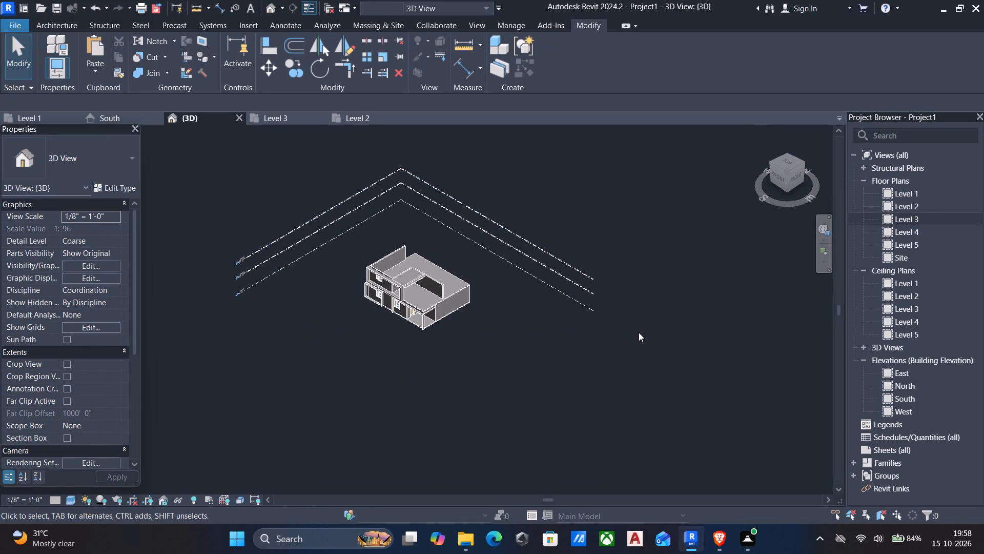
{"action": "left_click", "coordinate": [777, 180]}
{"action": "scroll", "coordinate": [447, 320], "scroll_direction": "up", "scroll_amount": 4}
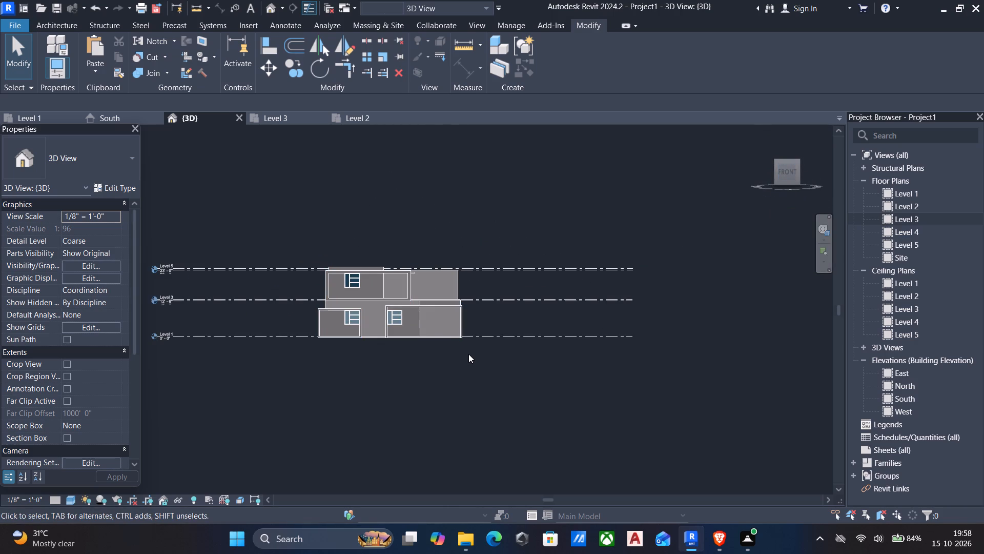
{"action": "scroll", "coordinate": [461, 317], "scroll_direction": "up", "scroll_amount": 3}
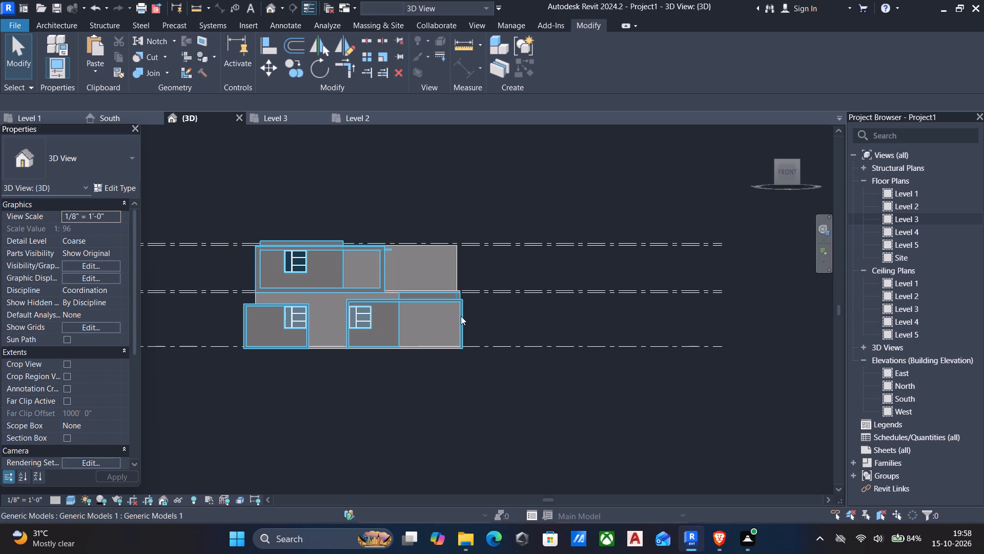
{"action": "scroll", "coordinate": [461, 318], "scroll_direction": "up", "scroll_amount": 3}
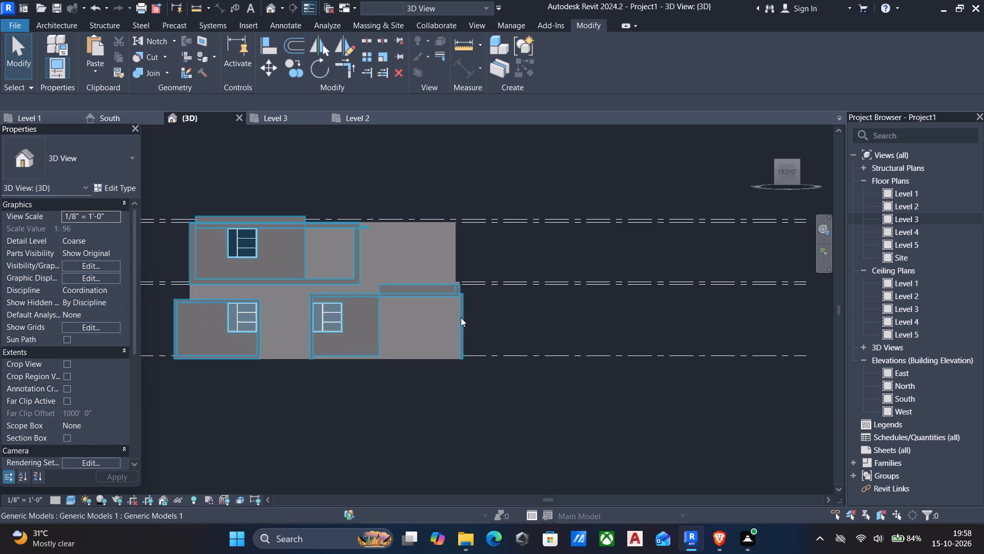
{"action": "left_click", "coordinate": [461, 318]}
{"action": "left_click", "coordinate": [553, 46]}
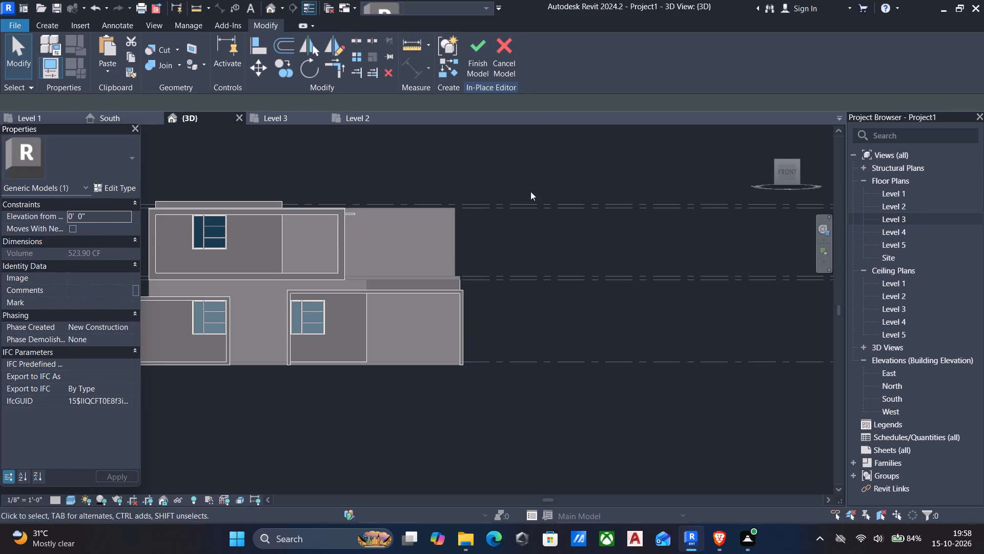
{"action": "left_click", "coordinate": [464, 305]}
{"action": "left_click", "coordinate": [481, 42]}
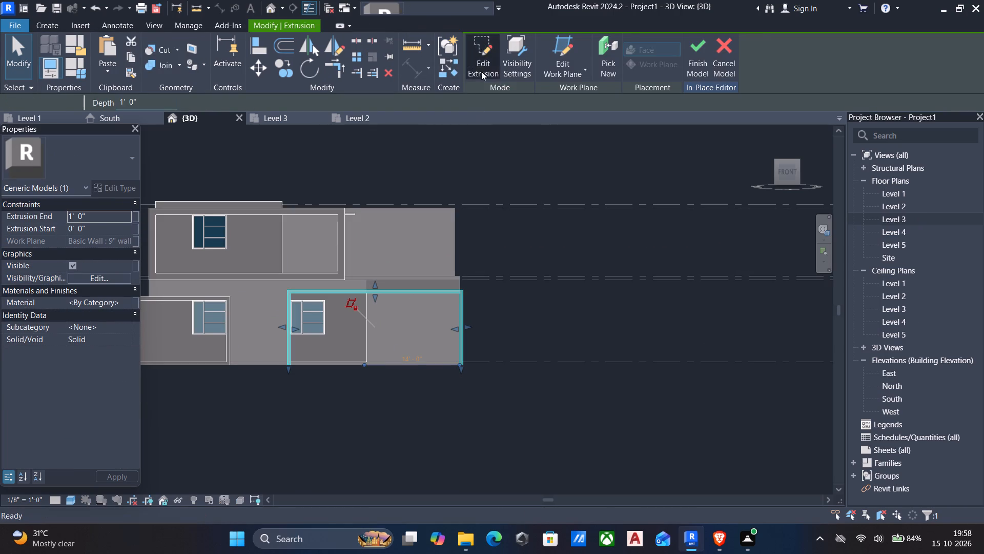
{"action": "left_click_drag", "start_coordinate": [442, 329], "coordinate": [498, 370]}
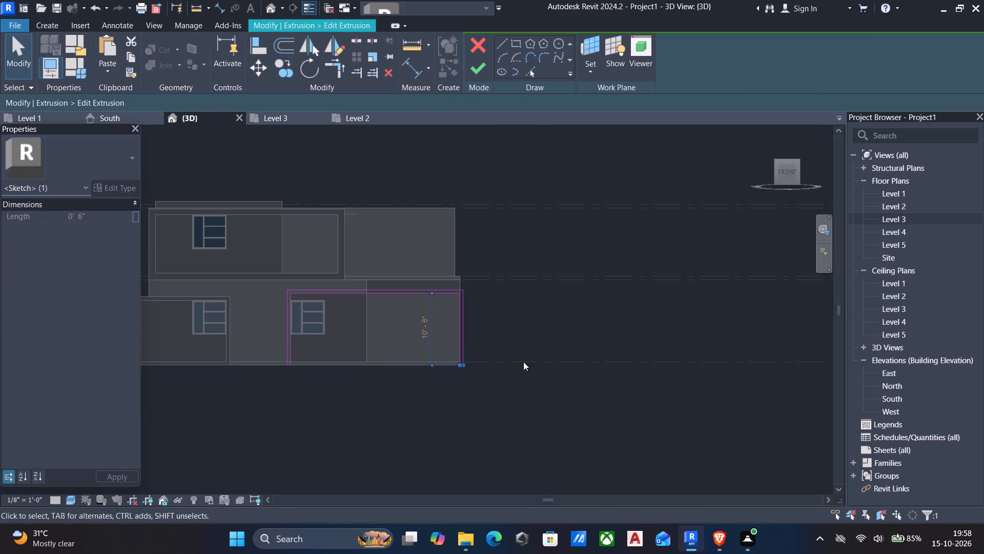
{"action": "left_click_drag", "start_coordinate": [523, 362], "coordinate": [431, 321]}
{"action": "left_click_drag", "start_coordinate": [535, 403], "coordinate": [517, 389]}
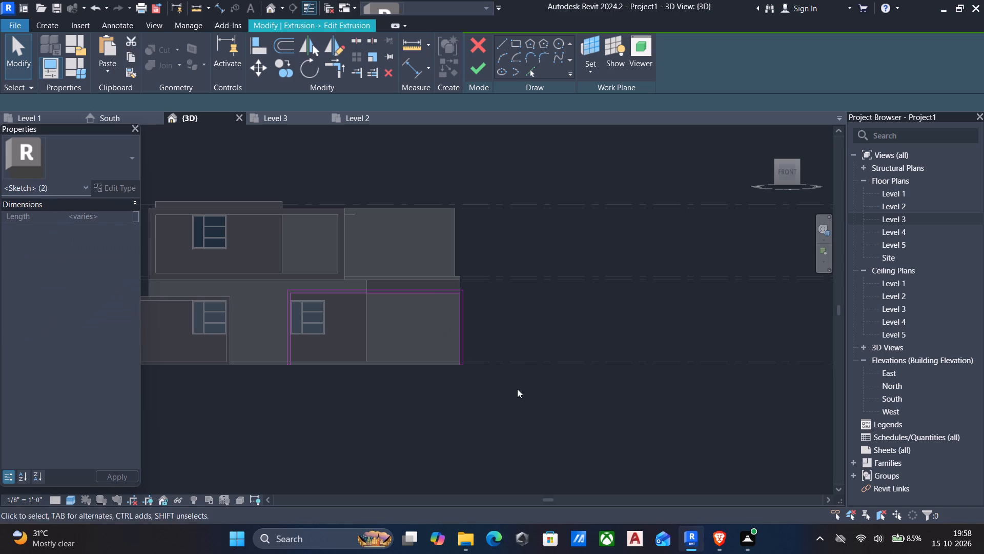
{"action": "left_click_drag", "start_coordinate": [517, 389], "coordinate": [425, 328]}
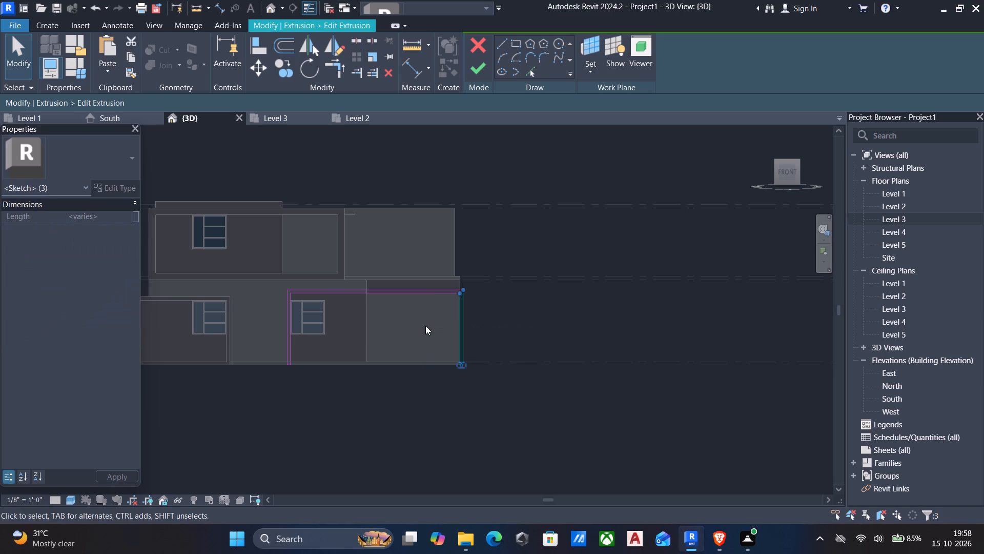
{"action": "key", "text": "Right"}
{"action": "key", "text": "Right"}
{"action": "key", "text": "Right"}
{"action": "key", "text": "Right"}
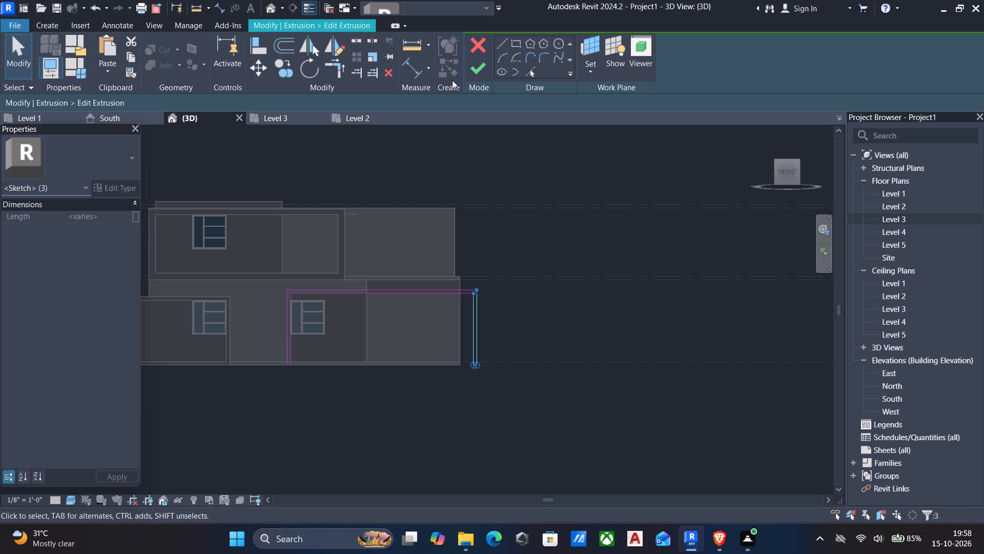
{"action": "left_click", "coordinate": [468, 75]}
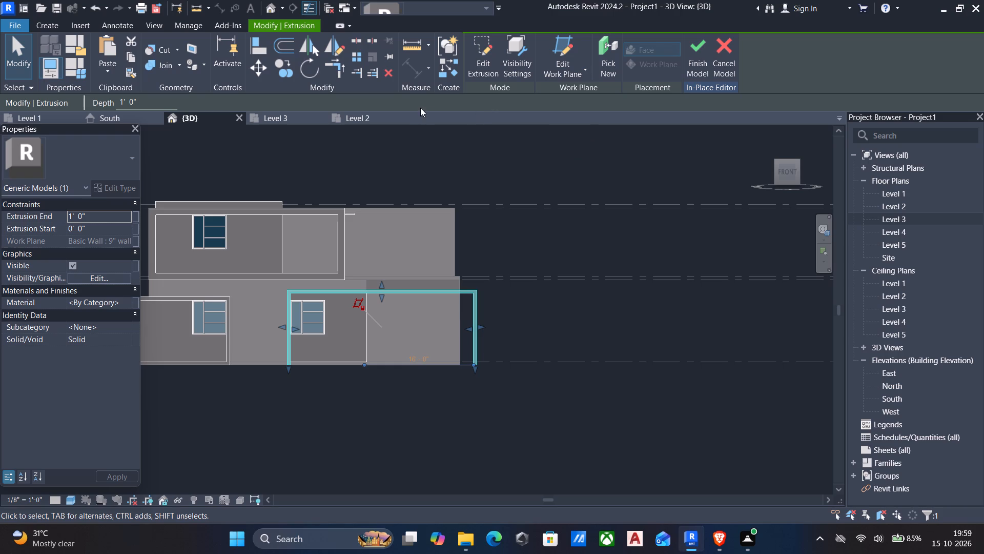
Start a new solid extrusion with its work plane on the inner face of the entrance frame's outer leg.
{"action": "left_click", "coordinate": [44, 22]}
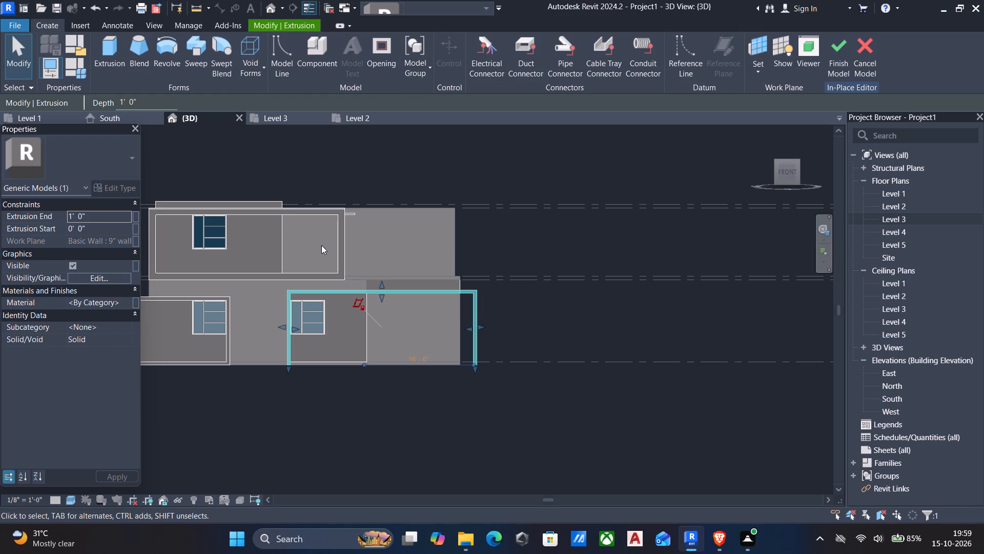
{"action": "left_click", "coordinate": [110, 57]}
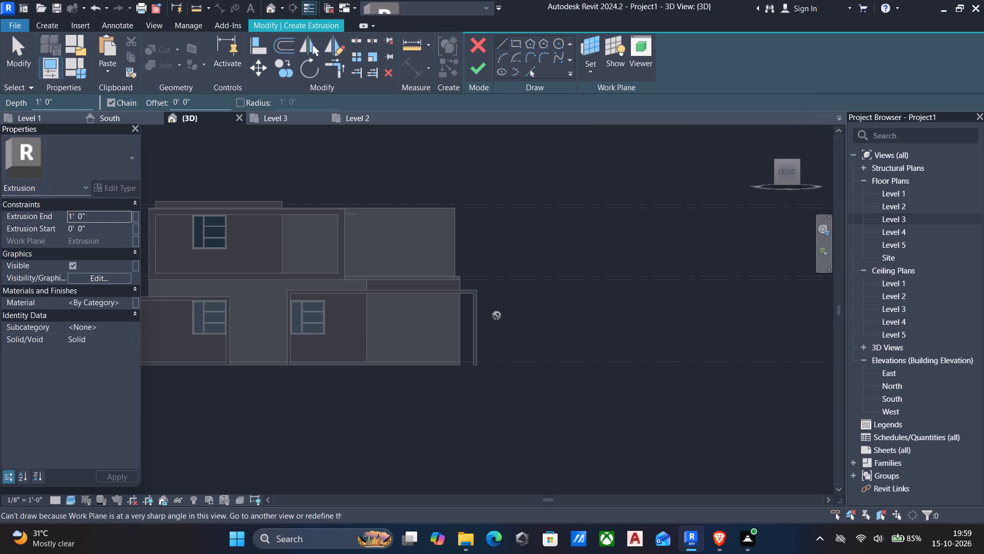
{"action": "middle_click_drag", "start_coordinate": [489, 336], "coordinate": [530, 329], "text": "shift"}
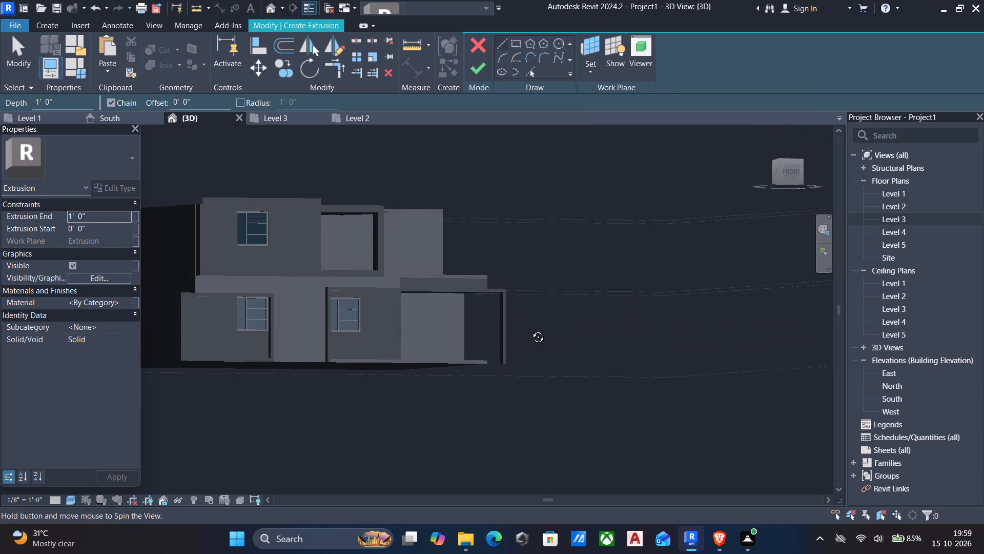
{"action": "middle_click_drag", "start_coordinate": [530, 329], "coordinate": [585, 371], "text": "shift"}
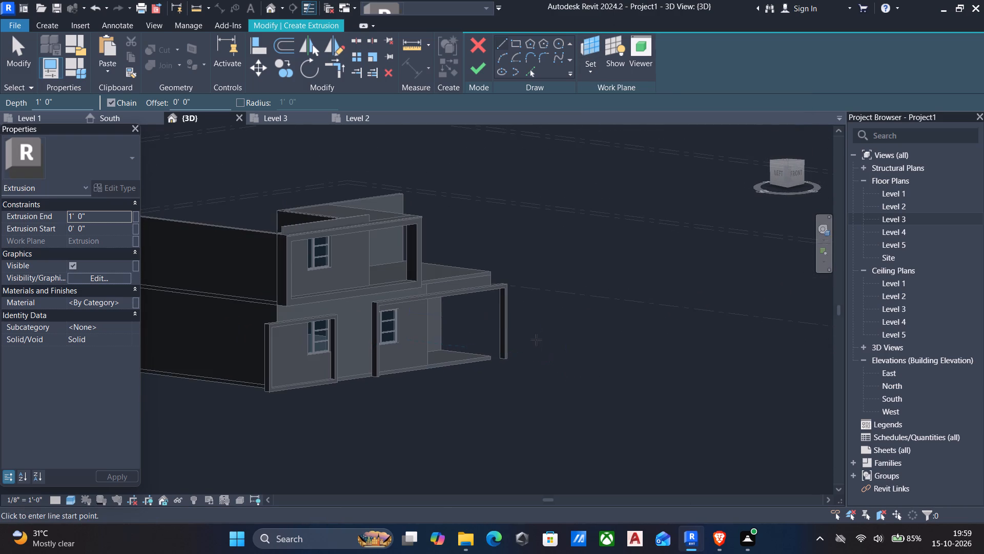
{"action": "scroll", "coordinate": [538, 337], "scroll_direction": "up", "scroll_amount": 4}
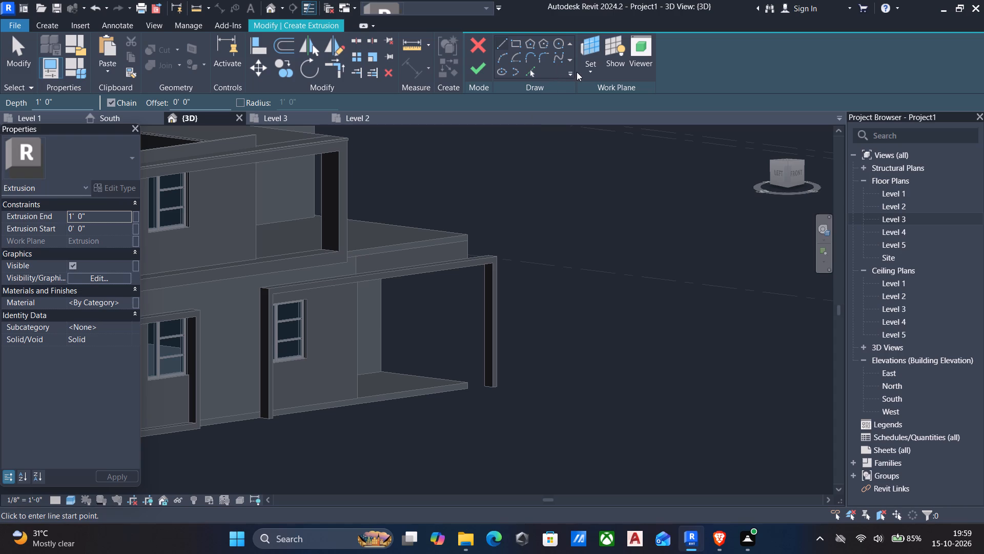
{"action": "left_click", "coordinate": [582, 72]}
{"action": "left_click", "coordinate": [620, 116]}
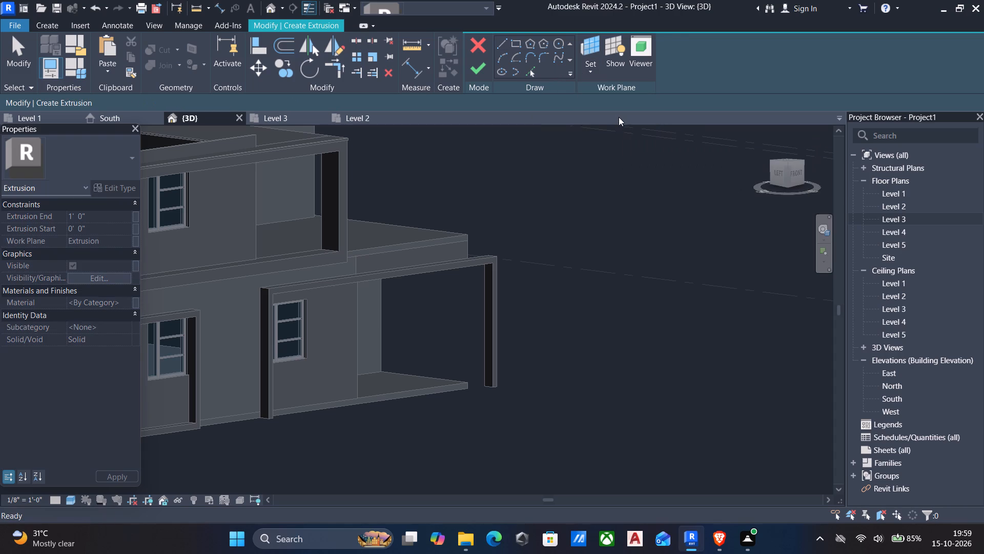
{"action": "scroll", "coordinate": [487, 290], "scroll_direction": "up", "scroll_amount": 4}
{"action": "left_click", "coordinate": [487, 290]}
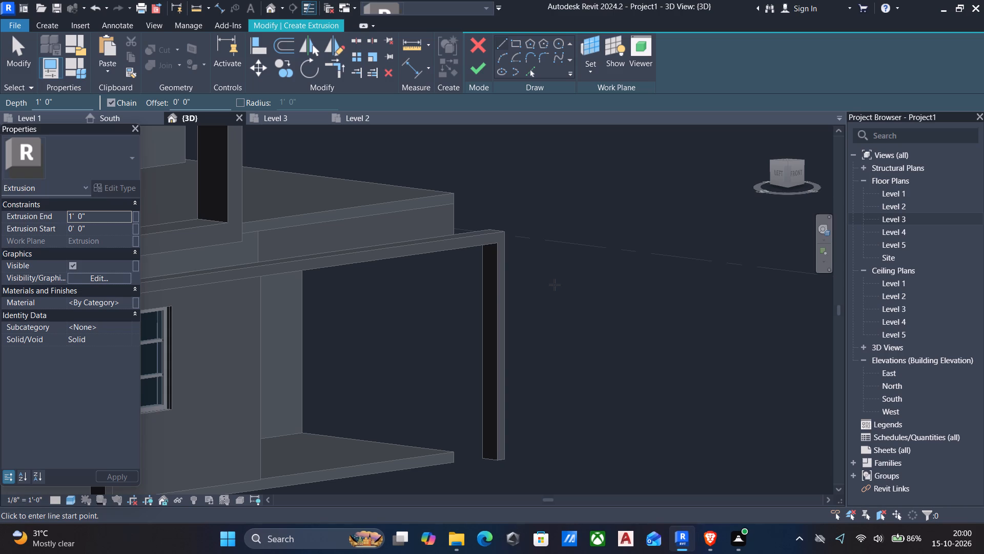
Examine the porch opening, entrance frame and outer leg from several angles.
{"action": "middle_click_drag", "start_coordinate": [494, 296], "coordinate": [305, 329]}
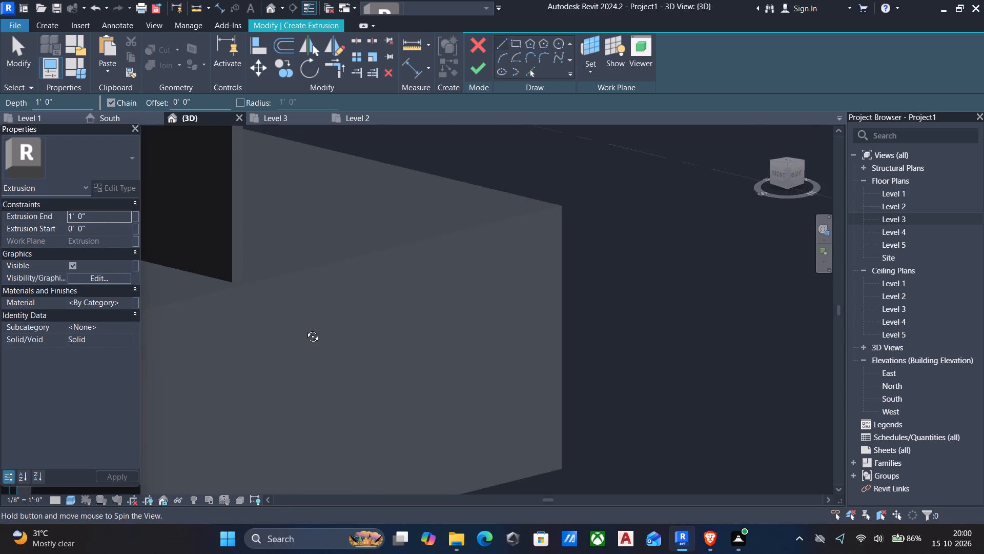
{"action": "middle_click_drag", "start_coordinate": [305, 329], "coordinate": [326, 308]}
{"action": "middle_click_drag", "start_coordinate": [337, 307], "coordinate": [671, 158]}
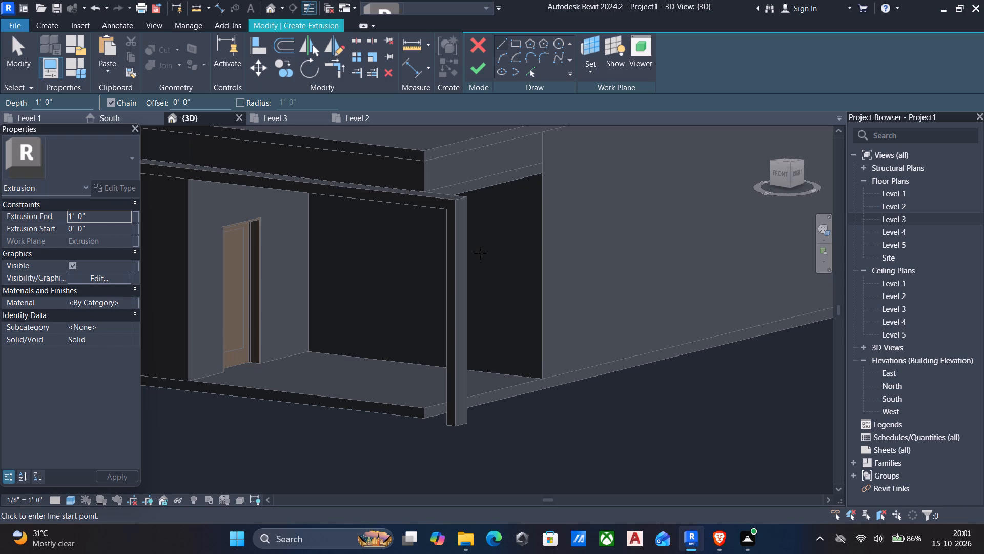
{"action": "scroll", "coordinate": [477, 259], "scroll_direction": "down", "scroll_amount": 1}
{"action": "middle_click_drag", "start_coordinate": [470, 260], "coordinate": [590, 248], "text": "shift"}
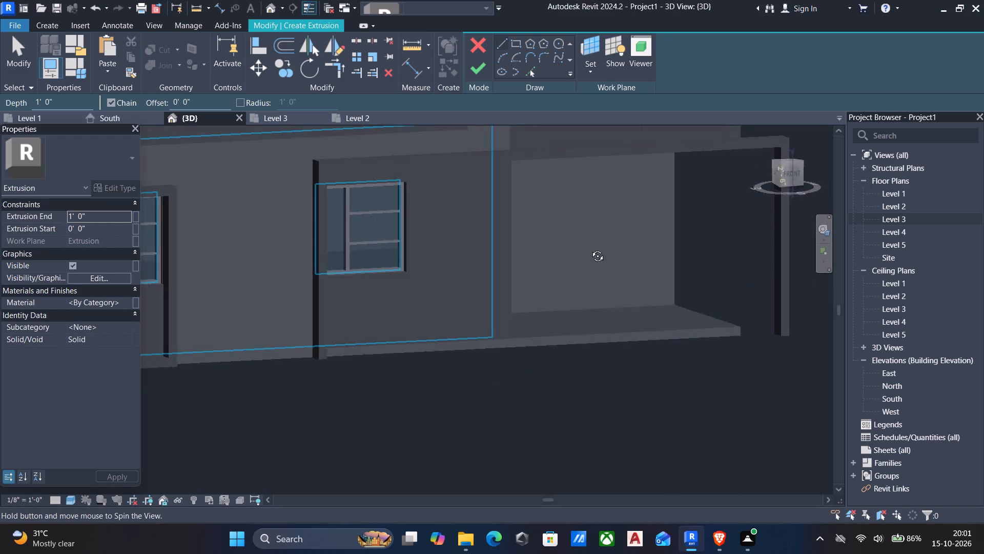
{"action": "middle_click_drag", "start_coordinate": [590, 248], "coordinate": [601, 366], "text": "shift"}
{"action": "middle_click_drag", "start_coordinate": [675, 323], "coordinate": [597, 311]}
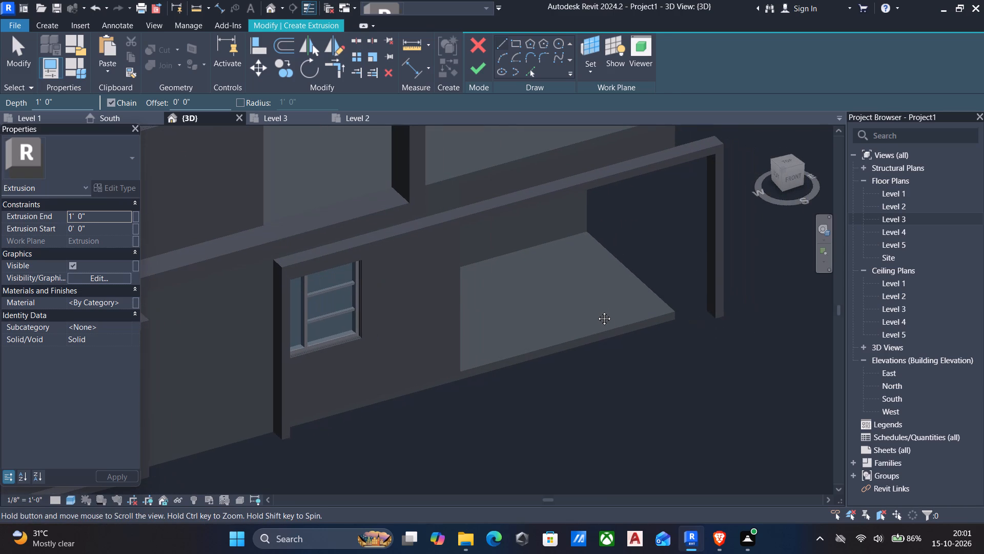
{"action": "middle_click_drag", "start_coordinate": [597, 311], "coordinate": [596, 290]}
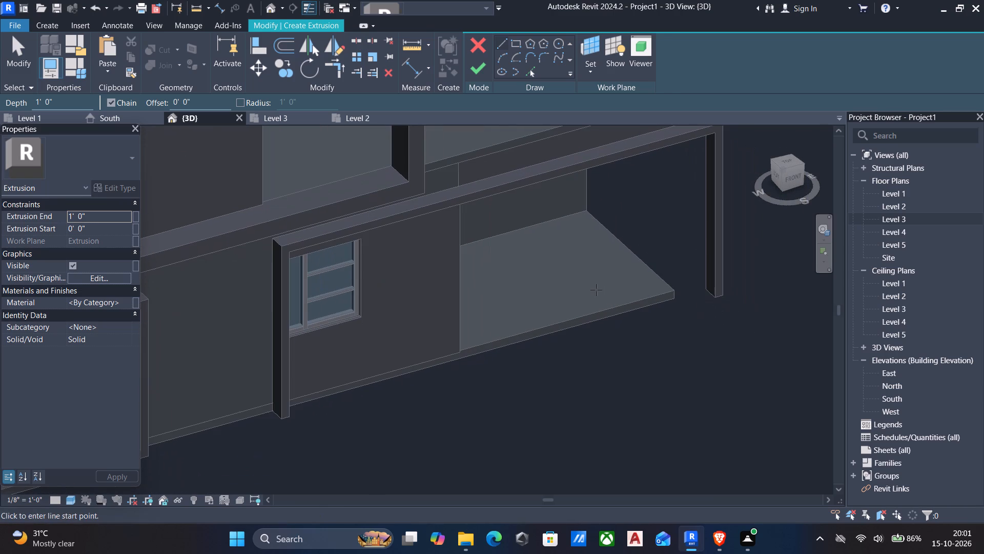
{"action": "middle_click_drag", "start_coordinate": [596, 290], "coordinate": [595, 290]}
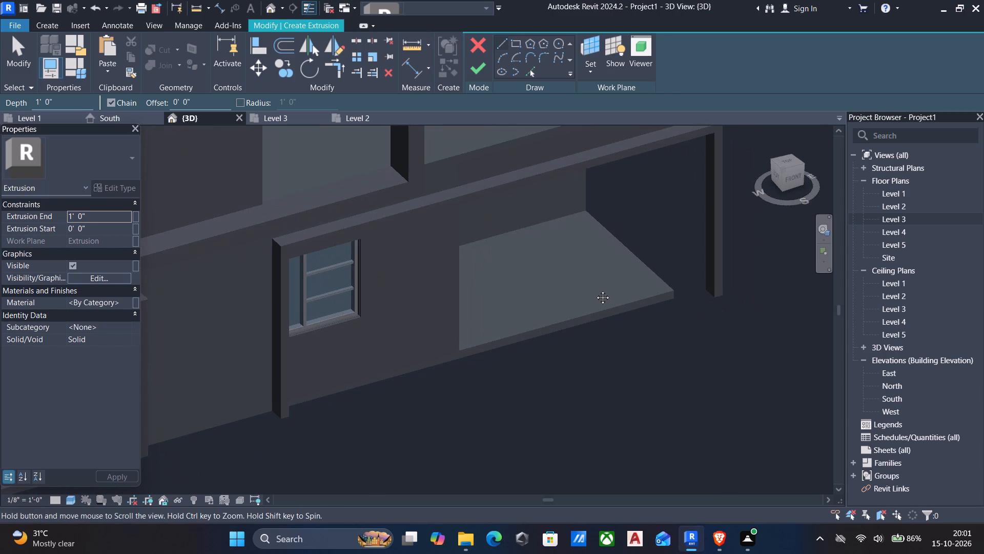
{"action": "middle_click_drag", "start_coordinate": [595, 290], "coordinate": [554, 350]}
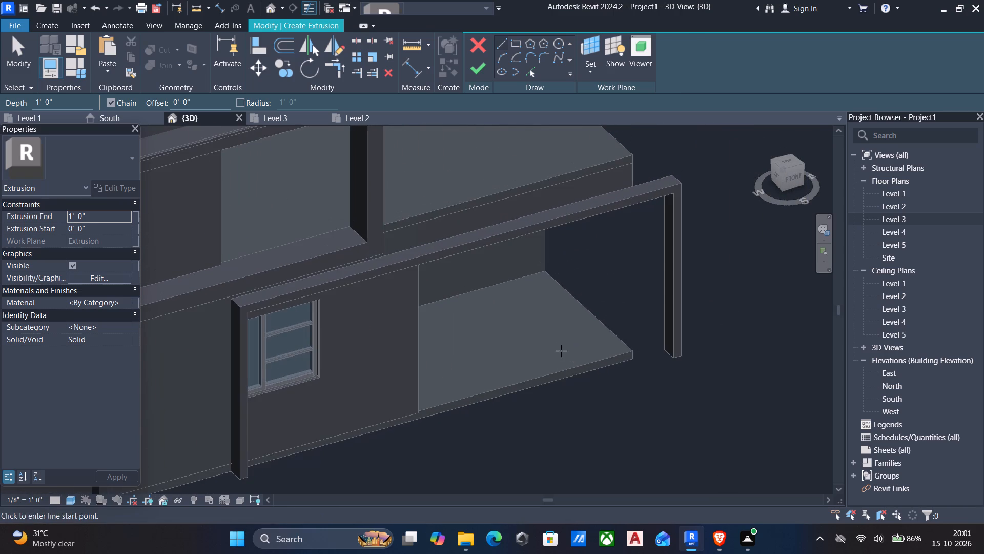
{"action": "scroll", "coordinate": [571, 311], "scroll_direction": "down", "scroll_amount": 1}
{"action": "middle_click_drag", "start_coordinate": [568, 308], "coordinate": [563, 219], "text": "shift"}
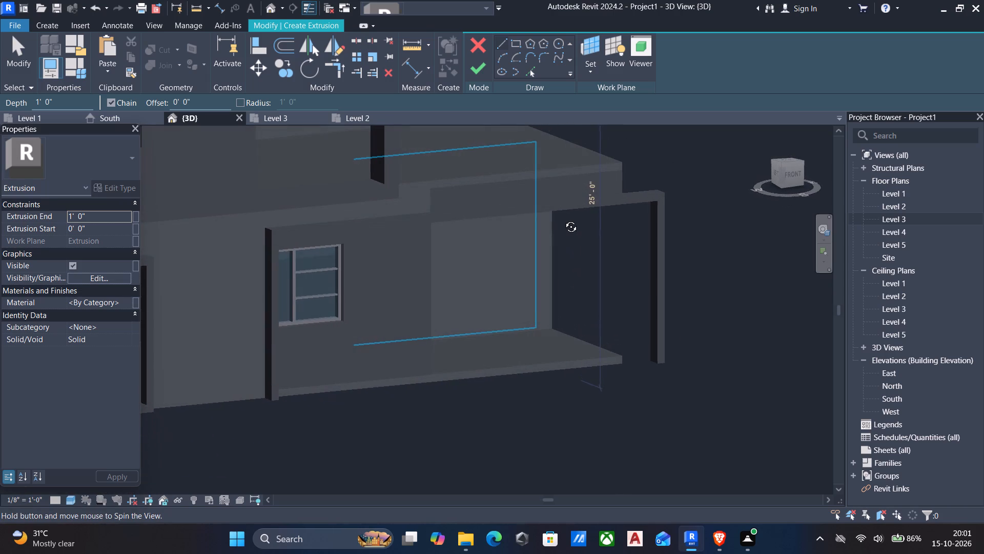
{"action": "middle_click_drag", "start_coordinate": [563, 219], "coordinate": [562, 217], "text": "shift"}
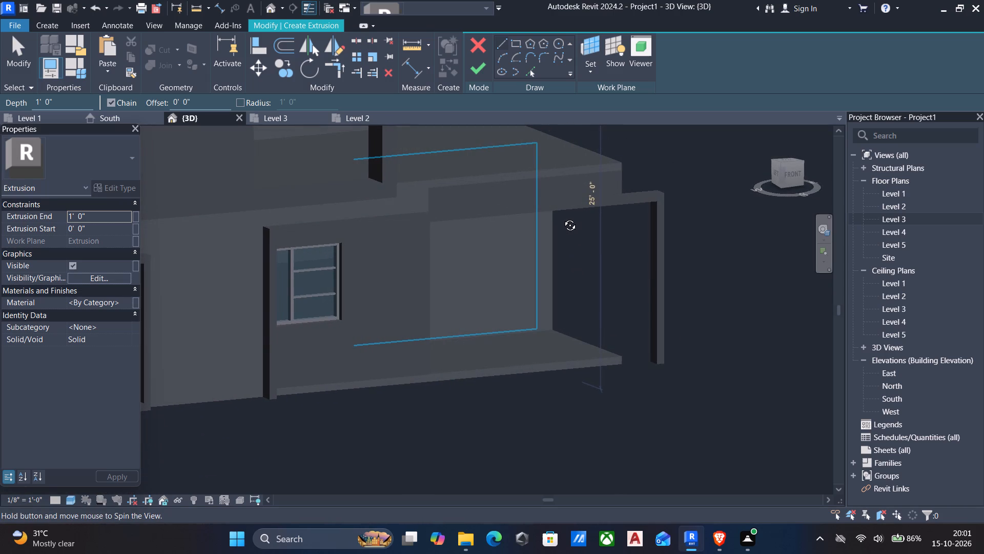
{"action": "middle_click_drag", "start_coordinate": [562, 217], "coordinate": [549, 216], "text": "shift"}
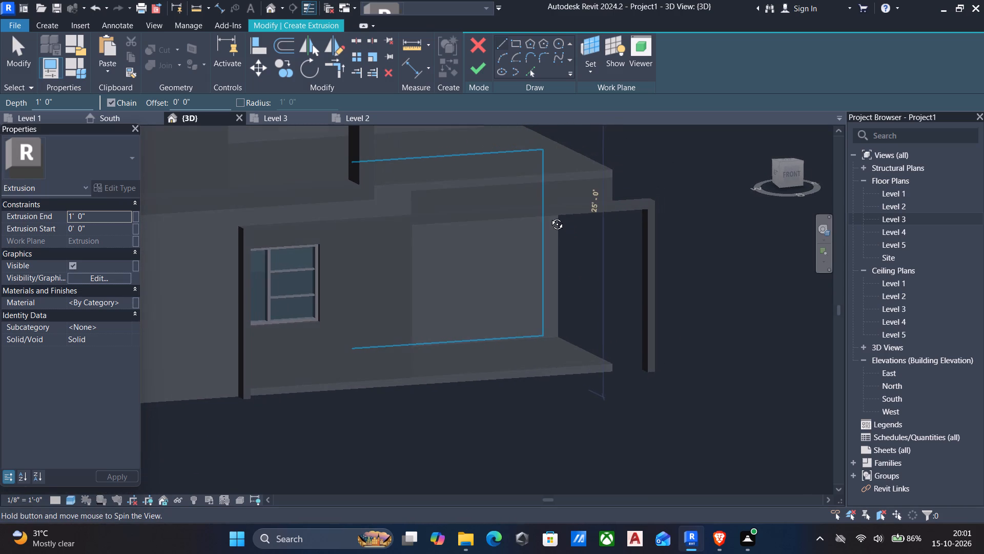
{"action": "middle_click_drag", "start_coordinate": [549, 216], "coordinate": [545, 217], "text": "shift"}
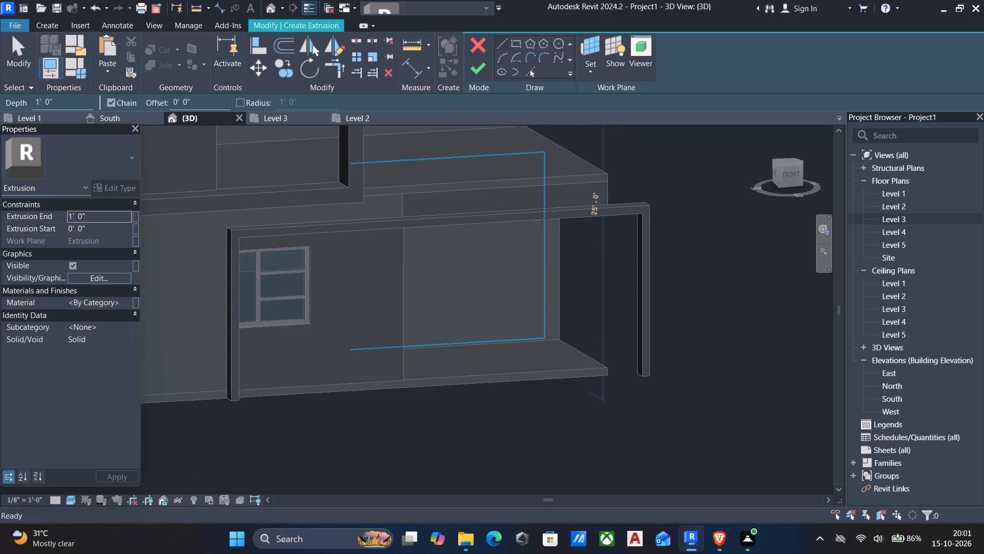
Sketch a rectangle about 1'-0" wide by 4'-4 3/4" high on the inner face of the frame's outer leg.
{"action": "middle_click_drag", "start_coordinate": [631, 242], "coordinate": [683, 243]}
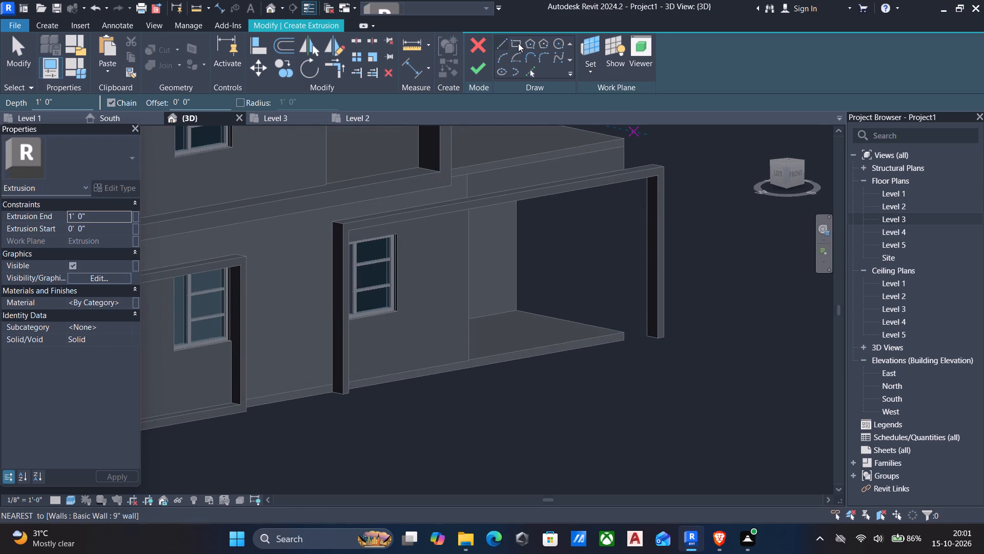
{"action": "left_click", "coordinate": [518, 43]}
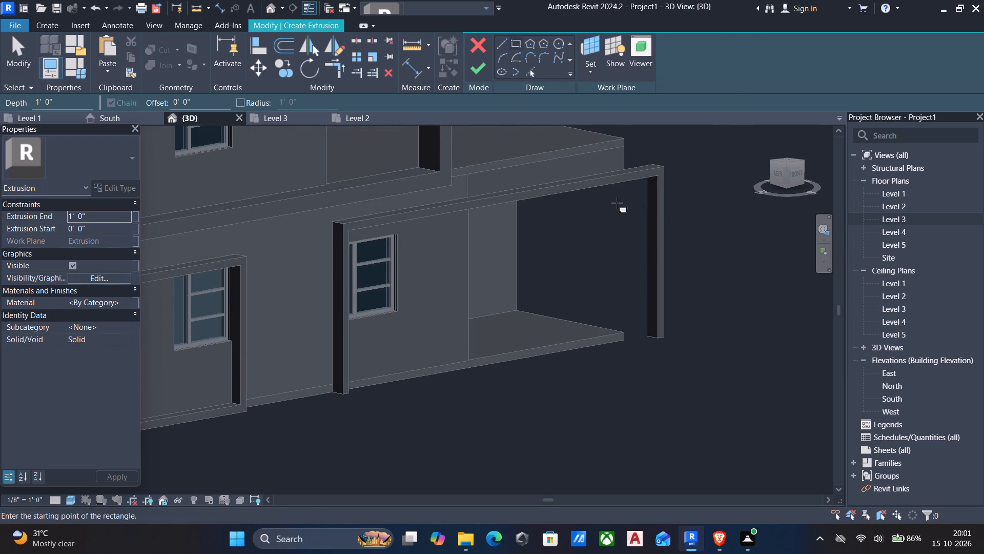
{"action": "scroll", "coordinate": [674, 214], "scroll_direction": "up", "scroll_amount": 6}
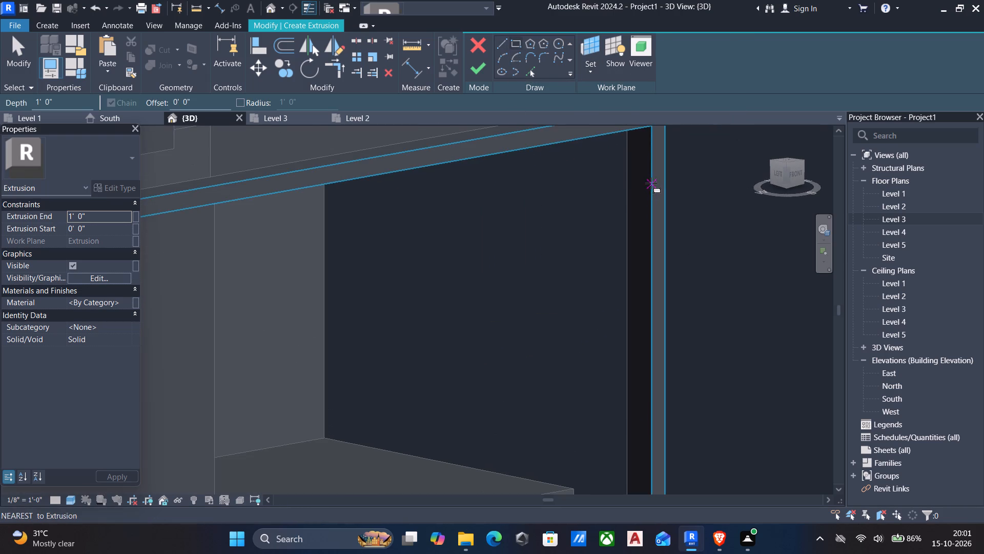
{"action": "left_click", "coordinate": [651, 183]}
{"action": "left_click", "coordinate": [623, 331]}
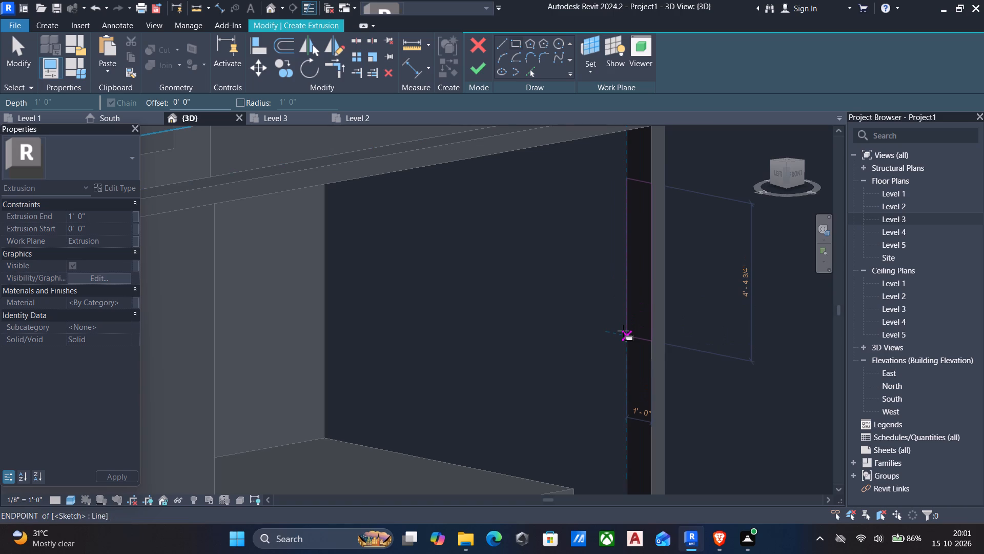
{"action": "key", "text": "Escape"}
{"action": "scroll", "coordinate": [610, 296], "scroll_direction": "down", "scroll_amount": 2}
{"action": "key", "text": "Escape"}
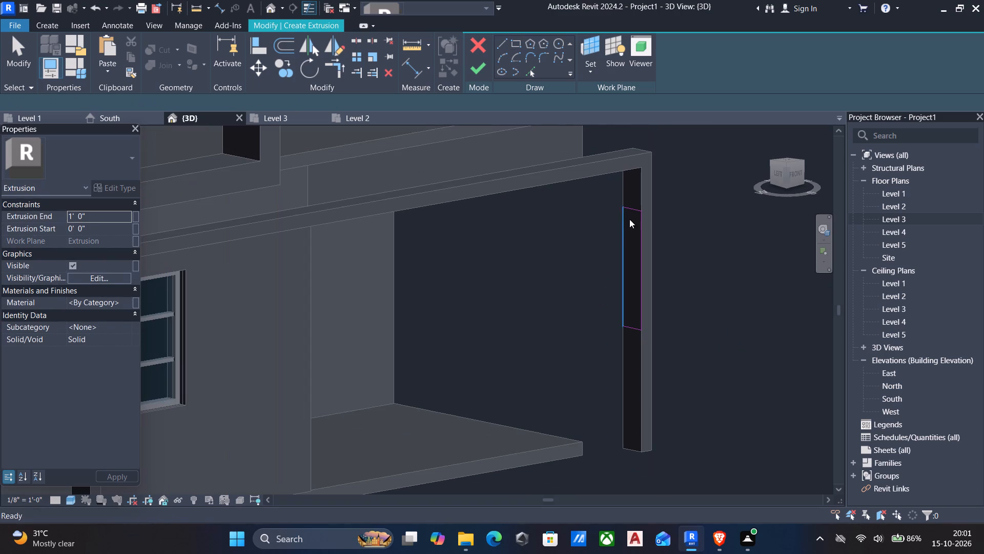
Narrow the sketched rectangle on the frame leg's inner face to 0'-3" wide and finish the 1'-0" extrusion.
{"action": "left_click", "coordinate": [643, 246]}
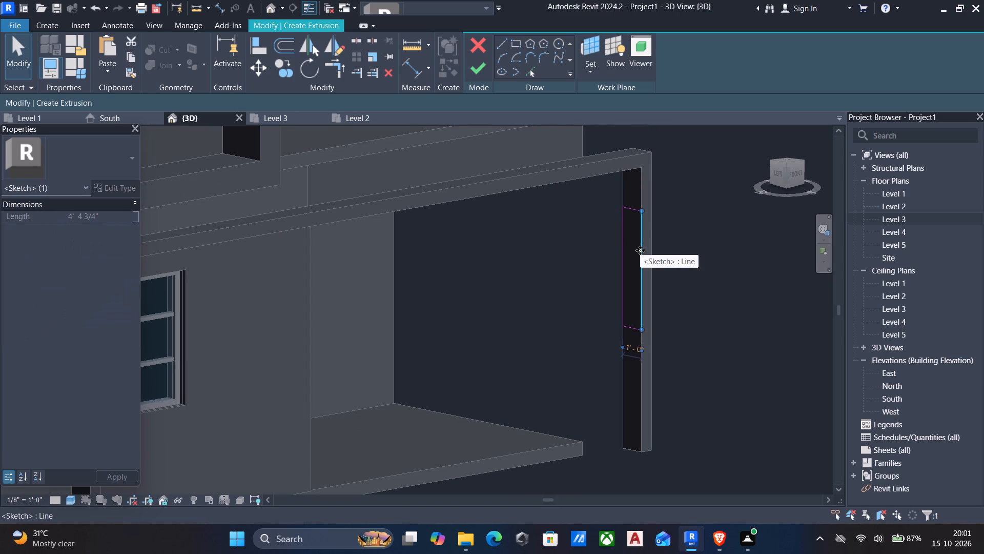
{"action": "key", "text": "Left"}
{"action": "key", "text": "Left"}
{"action": "key", "text": "Left"}
{"action": "scroll", "coordinate": [631, 243], "scroll_direction": "up", "scroll_amount": 4}
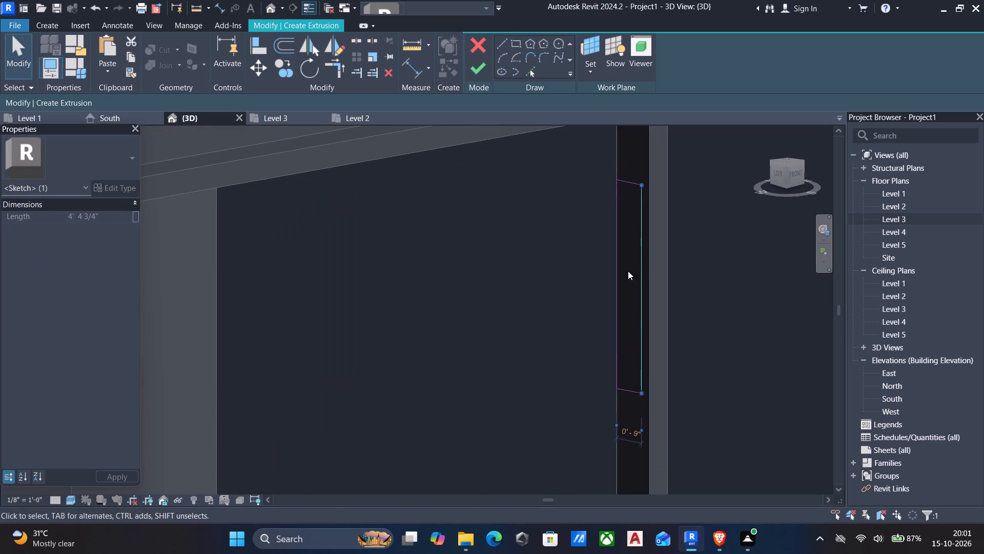
{"action": "key", "text": "Left"}
{"action": "key", "text": "Left"}
{"action": "key", "text": "Left"}
{"action": "key", "text": "Left"}
{"action": "key", "text": "Left"}
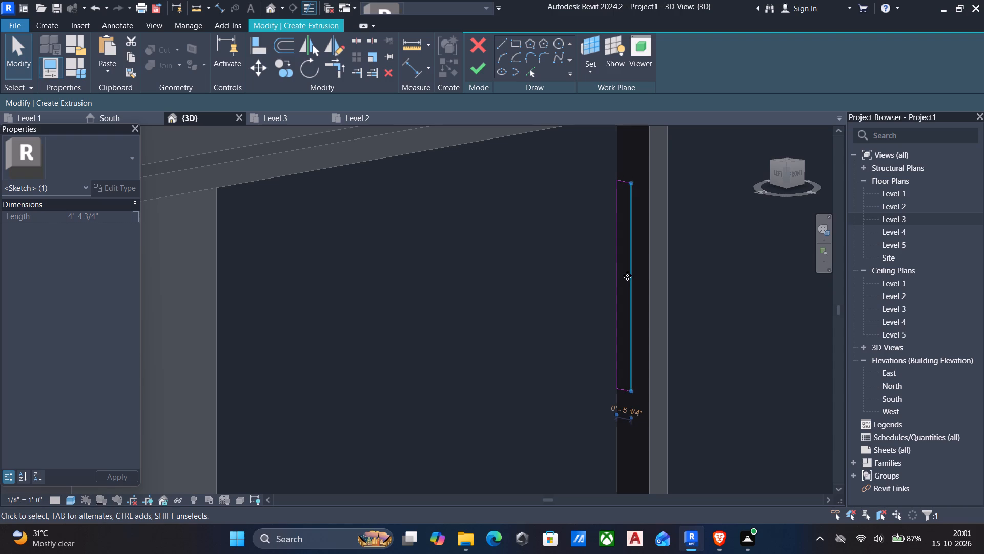
{"action": "key", "text": "Left"}
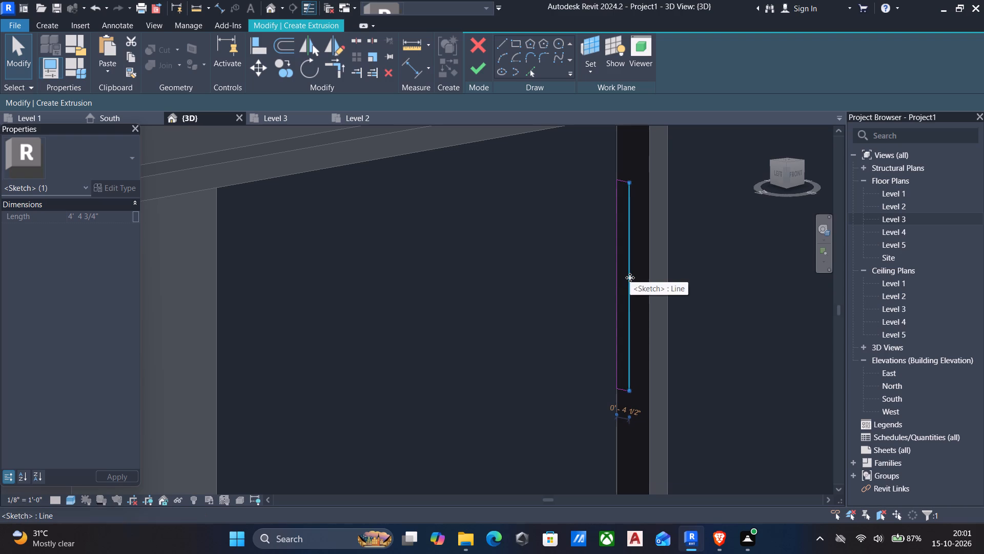
{"action": "key", "text": "Left"}
{"action": "key", "text": "Left"}
{"action": "scroll", "coordinate": [599, 267], "scroll_direction": "down", "scroll_amount": 1}
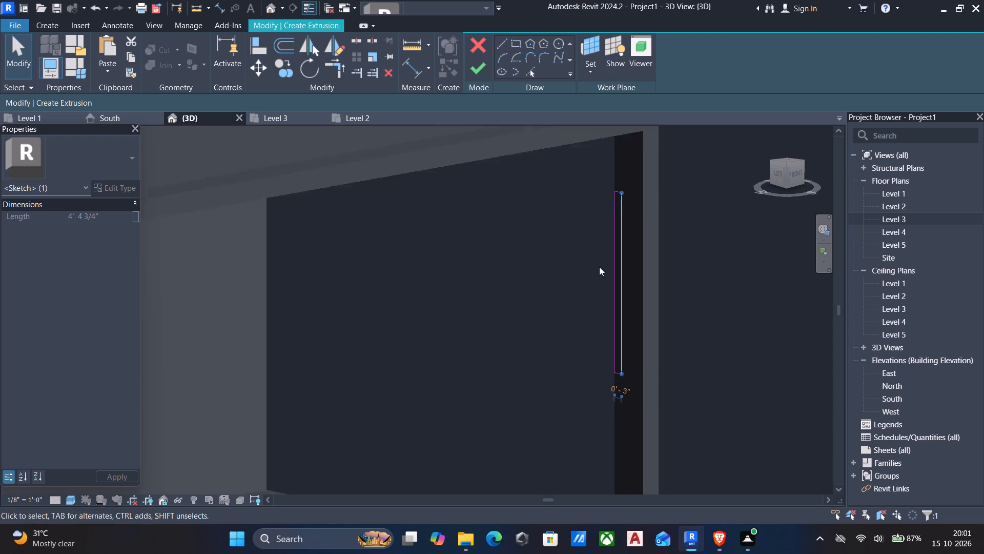
{"action": "scroll", "coordinate": [599, 267], "scroll_direction": "down", "scroll_amount": 1}
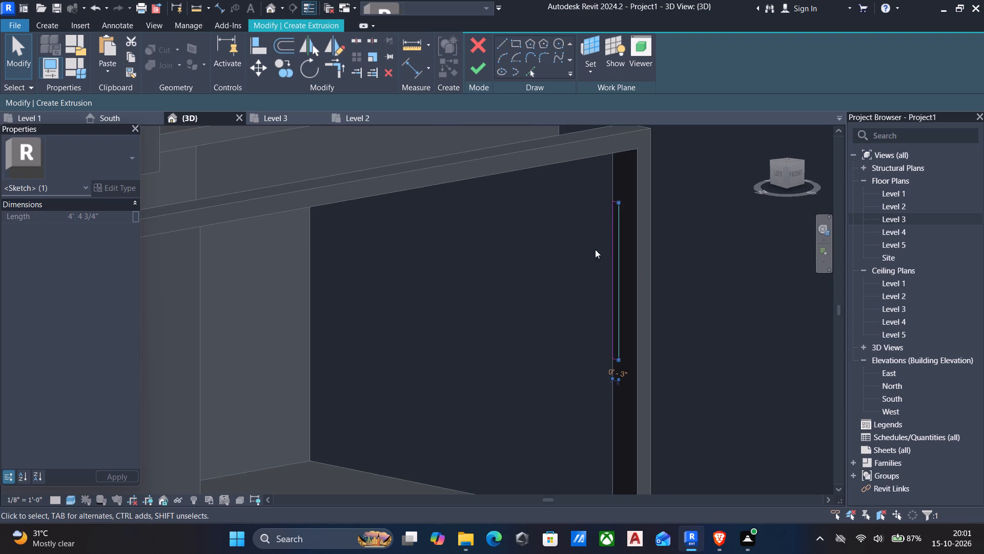
{"action": "left_click", "coordinate": [487, 69]}
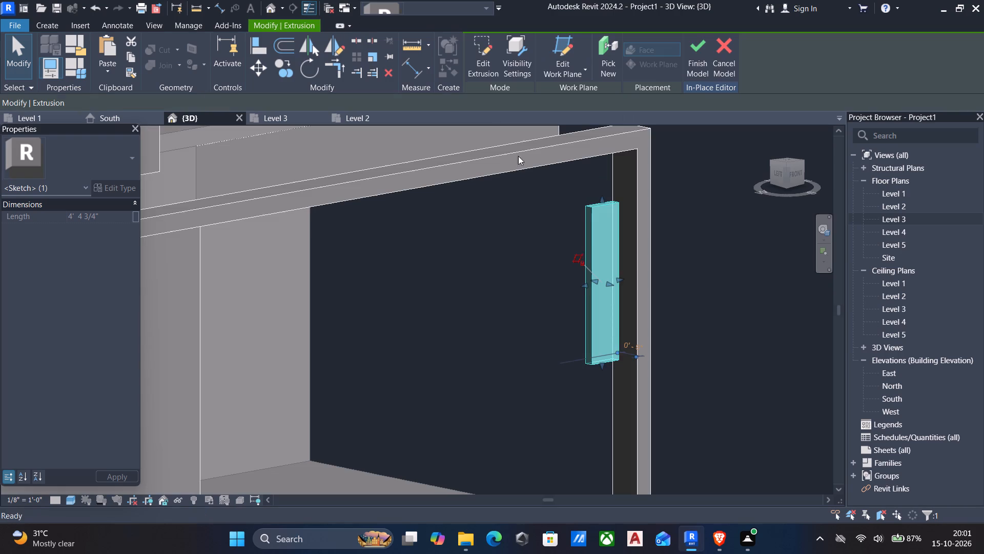
Align the new panel's top face with the underside of the entrance frame's top beam.
{"action": "key", "text": "a"}
{"action": "key", "text": "l"}
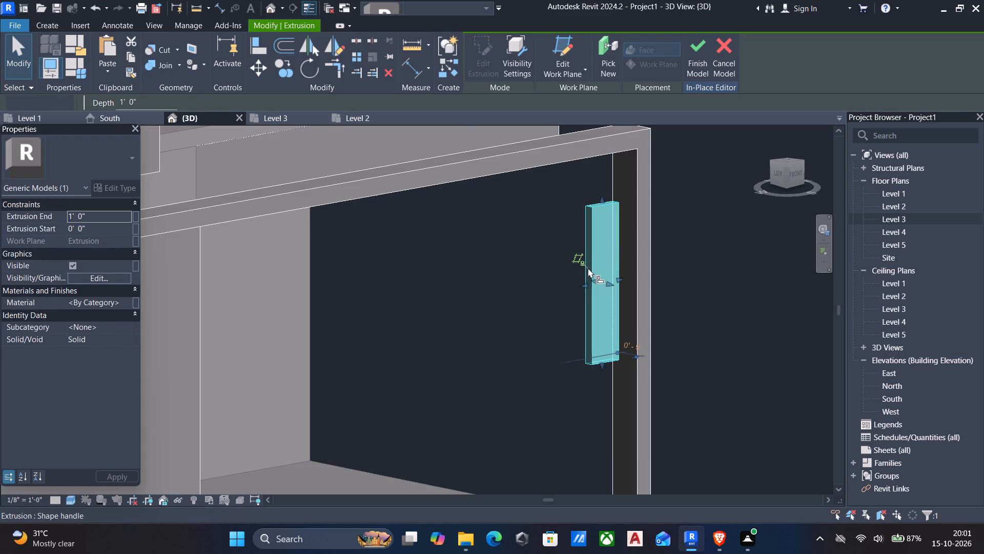
{"action": "middle_click_drag", "start_coordinate": [555, 267], "coordinate": [583, 172], "text": "shift"}
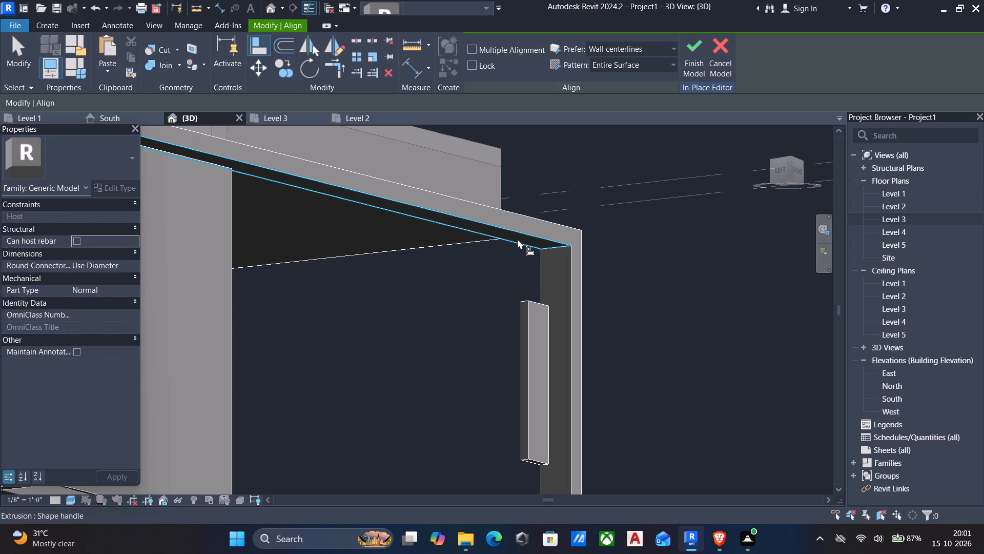
{"action": "left_click", "coordinate": [518, 239]}
{"action": "scroll", "coordinate": [524, 280], "scroll_direction": "down", "scroll_amount": 3}
{"action": "middle_click_drag", "start_coordinate": [525, 283], "coordinate": [518, 373], "text": "shift"}
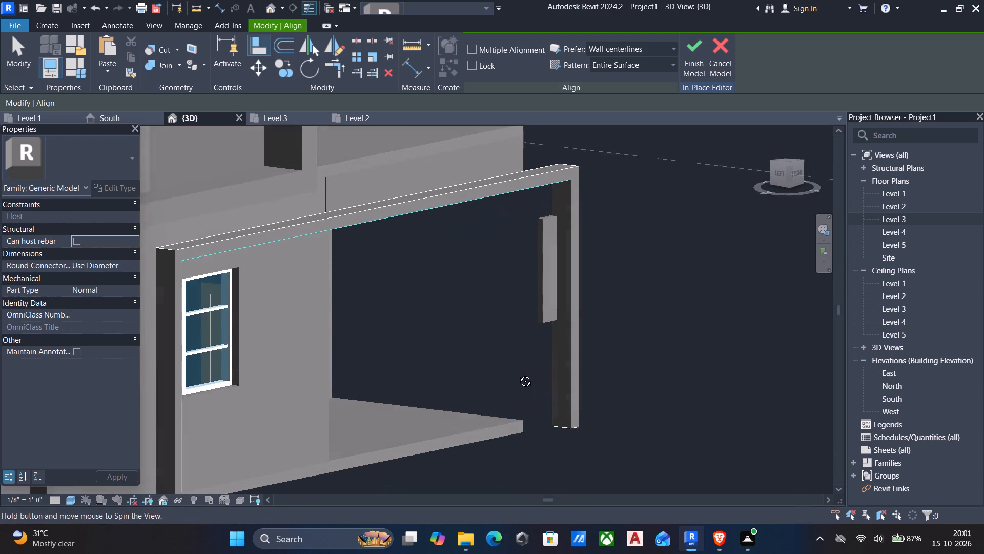
{"action": "middle_click_drag", "start_coordinate": [518, 373], "coordinate": [520, 384], "text": "shift"}
{"action": "left_click", "coordinate": [551, 196]}
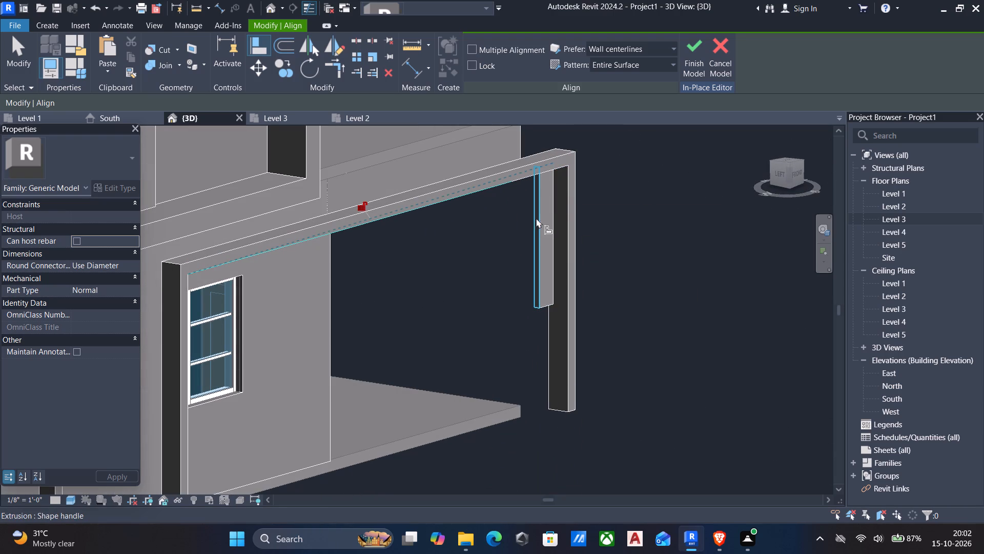
{"action": "key", "text": "Escape"}
{"action": "middle_click_drag", "start_coordinate": [539, 250], "coordinate": [541, 243], "text": "shift"}
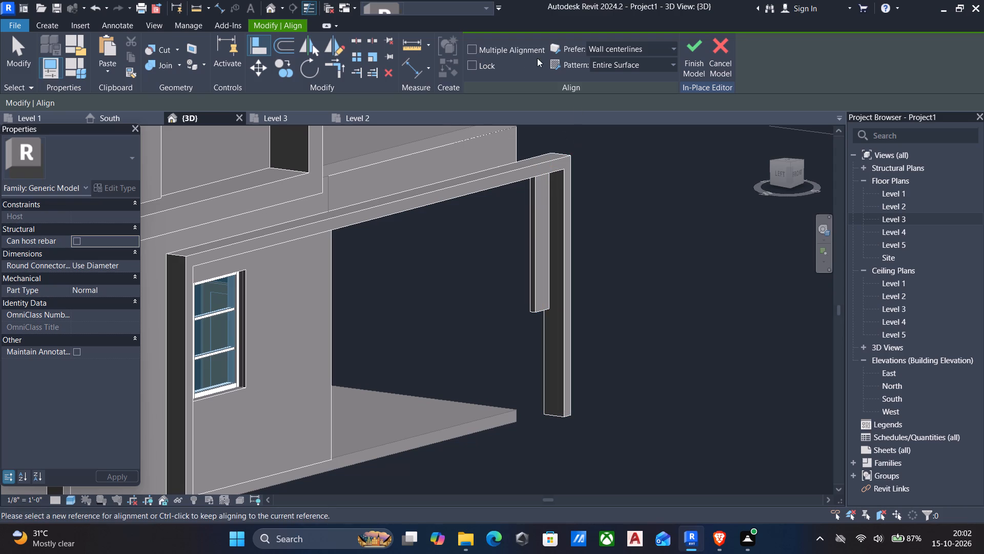
Start another solid extrusion with its work plane on the hanging panel's inner end face.
{"action": "left_click", "coordinate": [44, 27]}
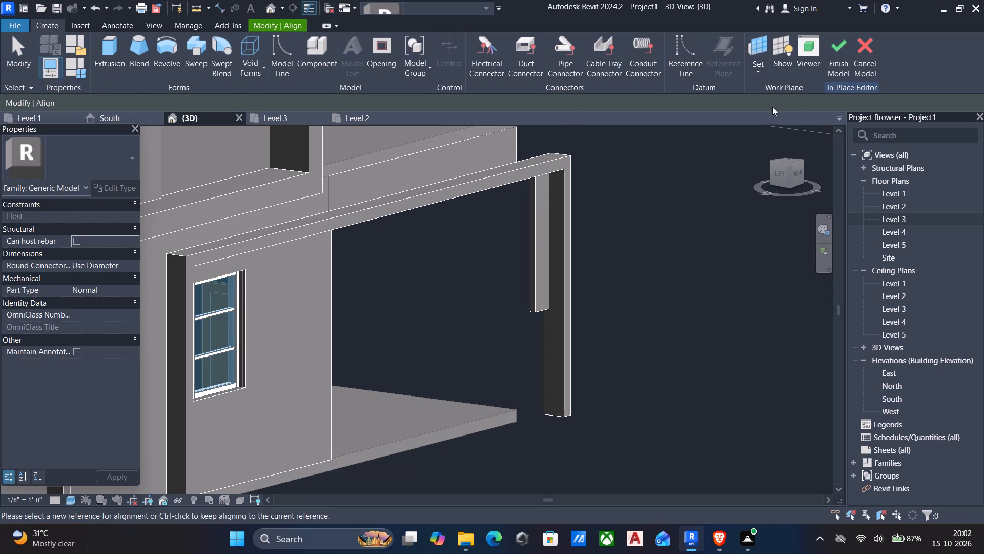
{"action": "left_click", "coordinate": [758, 71]}
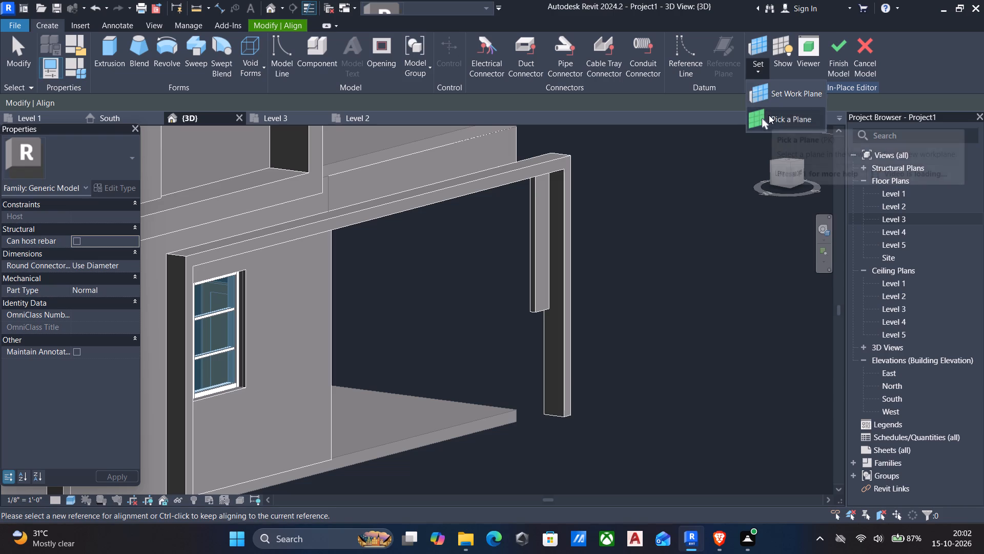
{"action": "left_click", "coordinate": [769, 115]}
{"action": "left_click", "coordinate": [115, 48]}
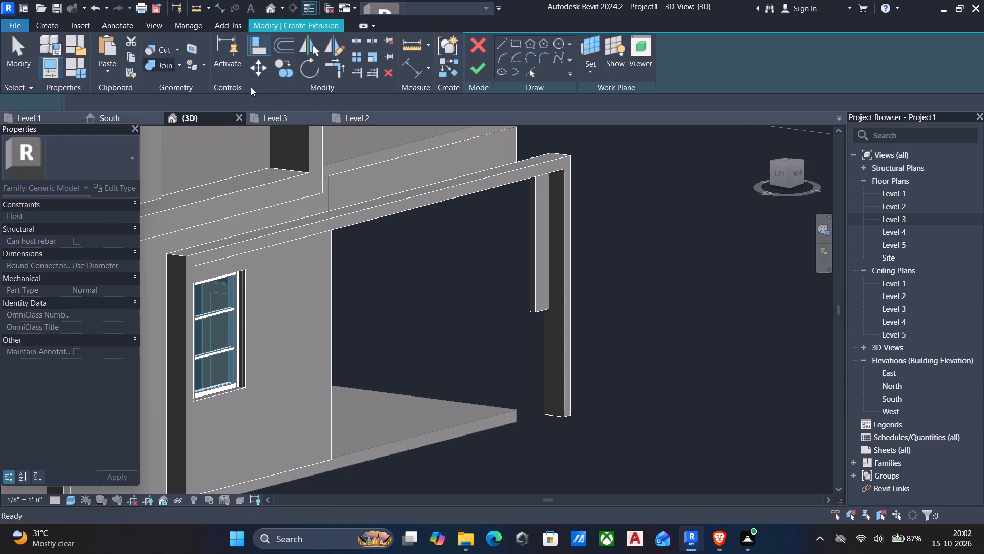
{"action": "left_click", "coordinate": [587, 69]}
{"action": "left_click", "coordinate": [623, 118]}
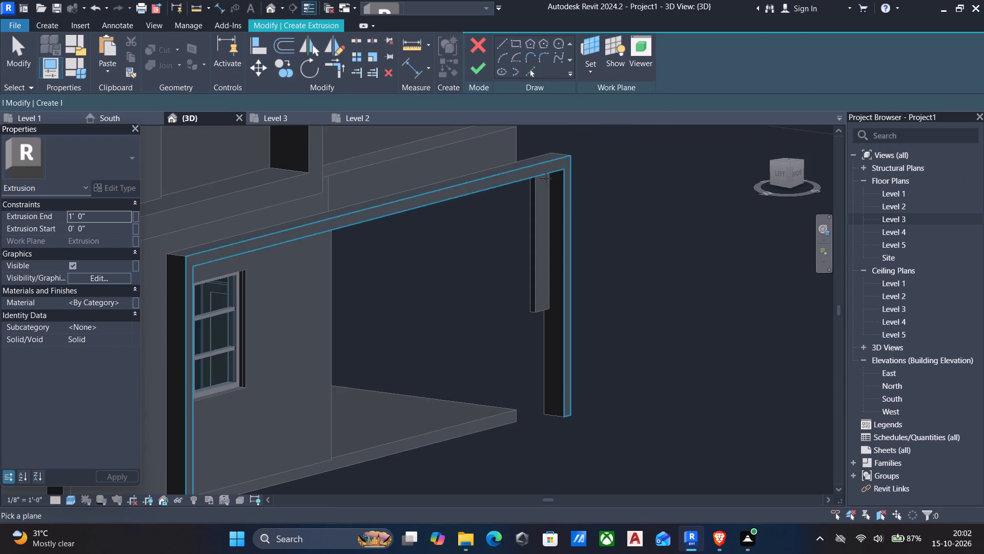
{"action": "left_click", "coordinate": [529, 208]}
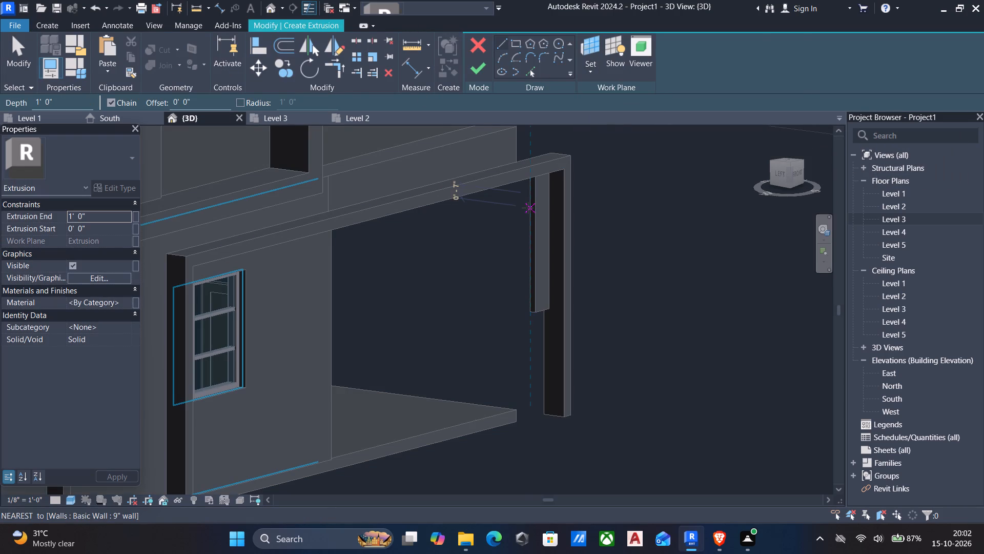
Sketch a rectangle about 0'-7" wide by 1'-9" high at the panel's lower end and finish the 1'-0" extrusion.
{"action": "middle_click_drag", "start_coordinate": [527, 208], "coordinate": [556, 159]}
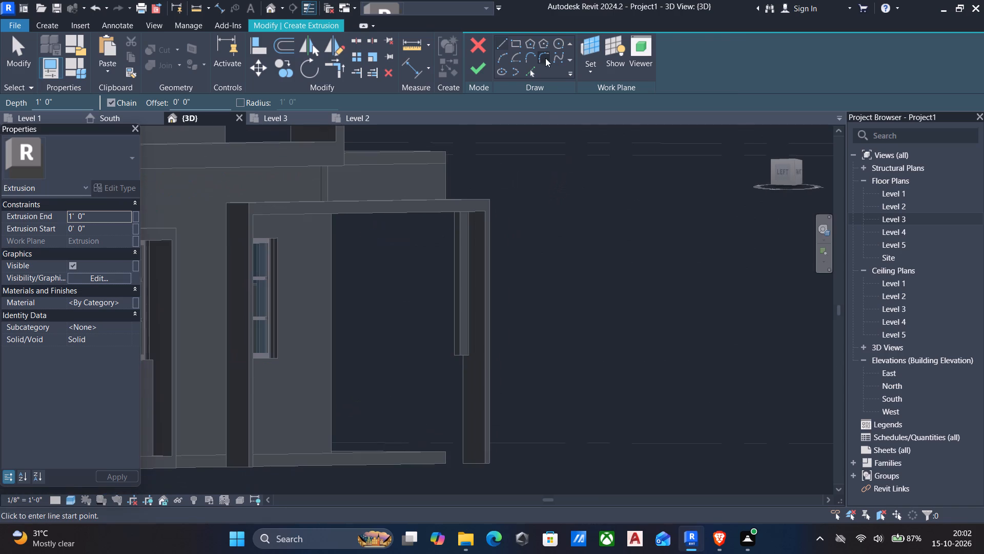
{"action": "left_click", "coordinate": [511, 43]}
{"action": "scroll", "coordinate": [438, 301], "scroll_direction": "up", "scroll_amount": 4}
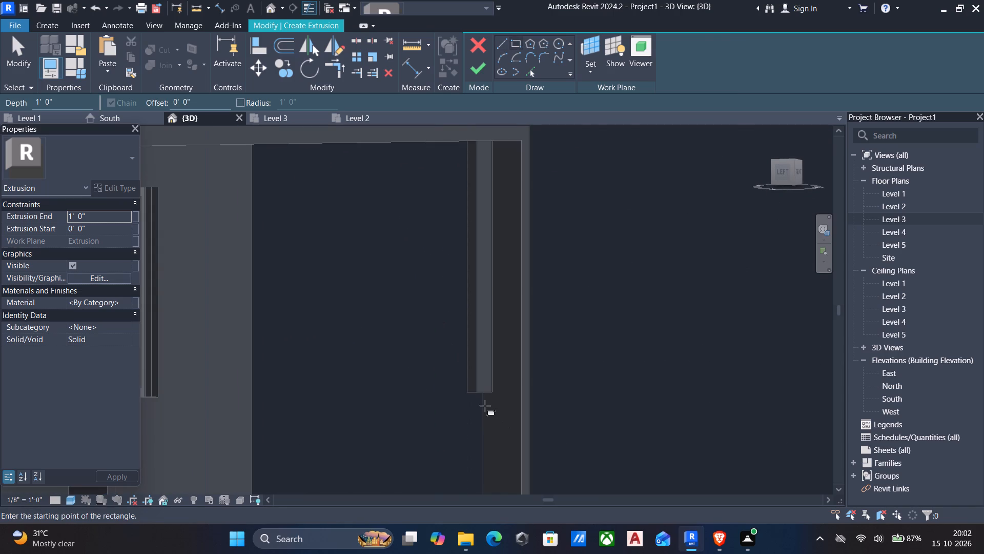
{"action": "left_click", "coordinate": [469, 395]}
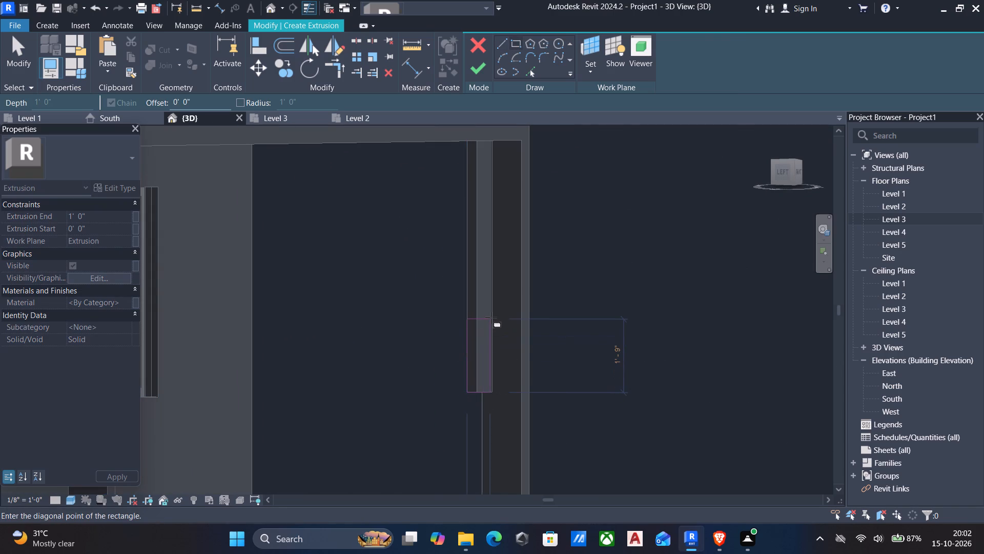
{"action": "left_click", "coordinate": [491, 318]}
{"action": "key", "text": "Escape"}
{"action": "key", "text": "Escape"}
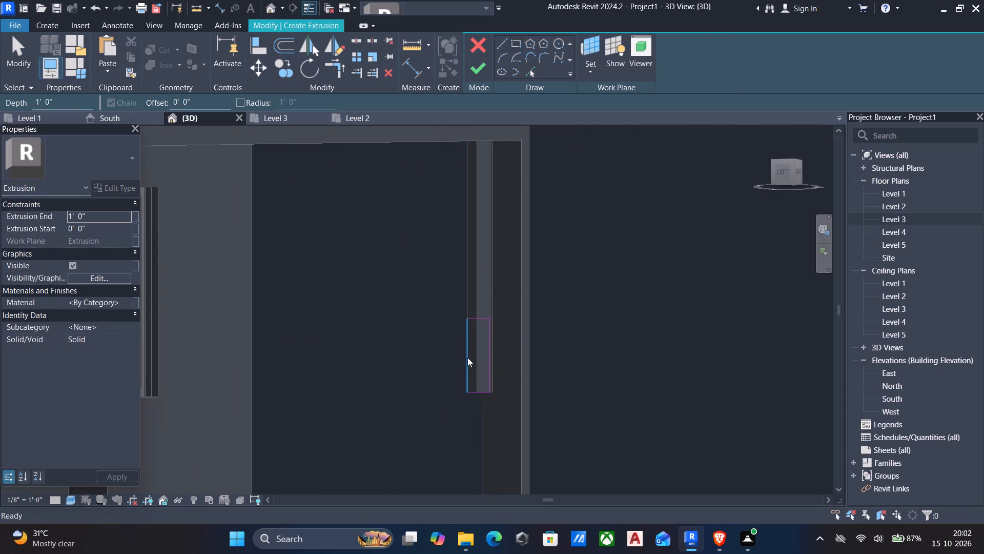
{"action": "left_click", "coordinate": [487, 350]}
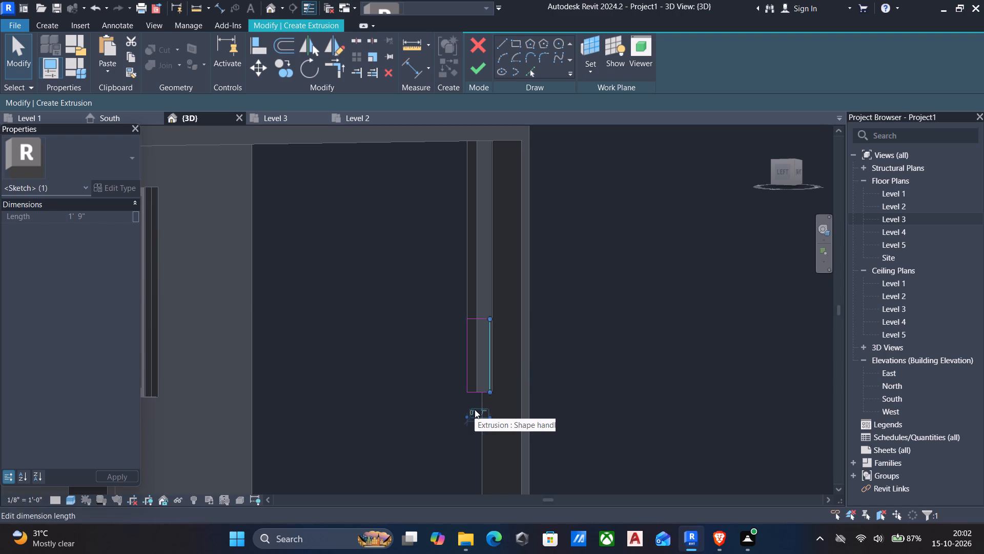
{"action": "scroll", "coordinate": [528, 378], "scroll_direction": "down", "scroll_amount": 1}
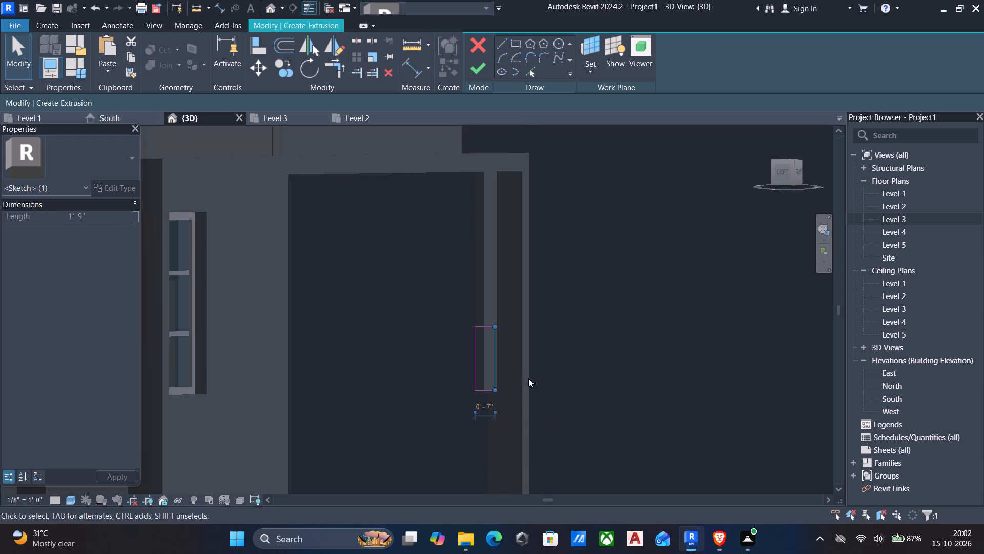
{"action": "middle_click_drag", "start_coordinate": [535, 375], "coordinate": [445, 424], "text": "shift"}
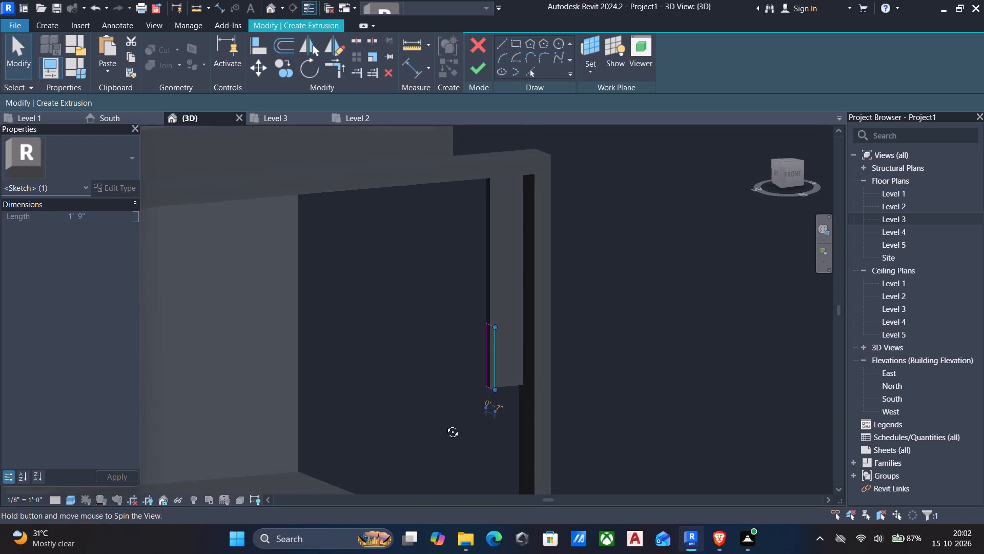
{"action": "middle_click_drag", "start_coordinate": [445, 424], "coordinate": [412, 430], "text": "shift"}
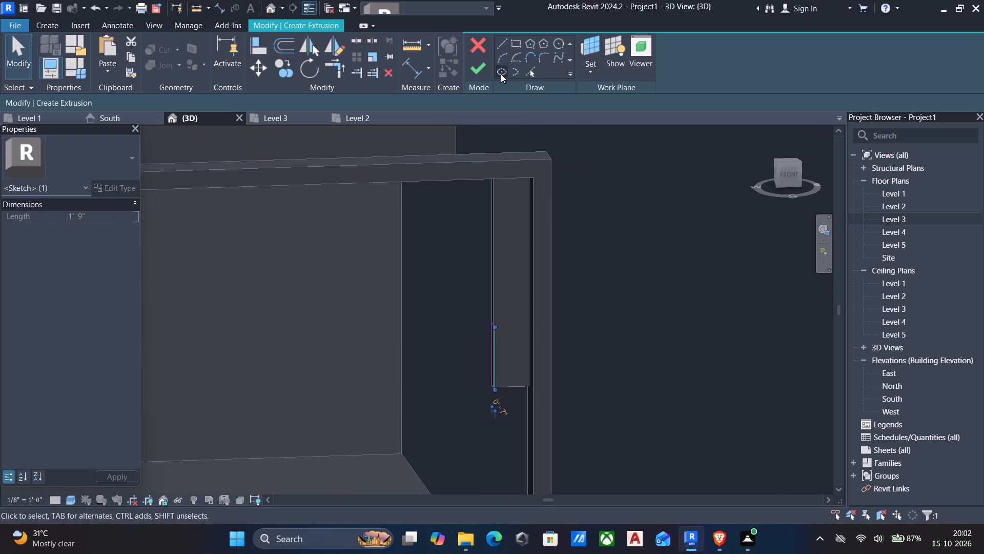
{"action": "left_click", "coordinate": [481, 69]}
Stretch the panel attached to the frame's outer leg farther into the opening, to a depth of 2'-4 1/2".
{"action": "scroll", "coordinate": [448, 291], "scroll_direction": "down", "scroll_amount": 3}
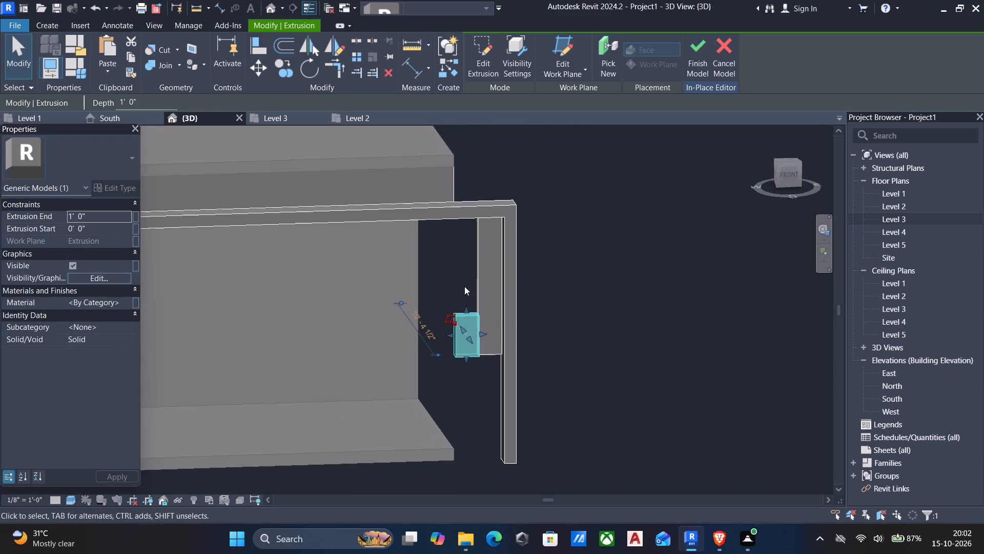
{"action": "left_click", "coordinate": [475, 268]}
{"action": "left_click_drag", "start_coordinate": [472, 280], "coordinate": [453, 282]}
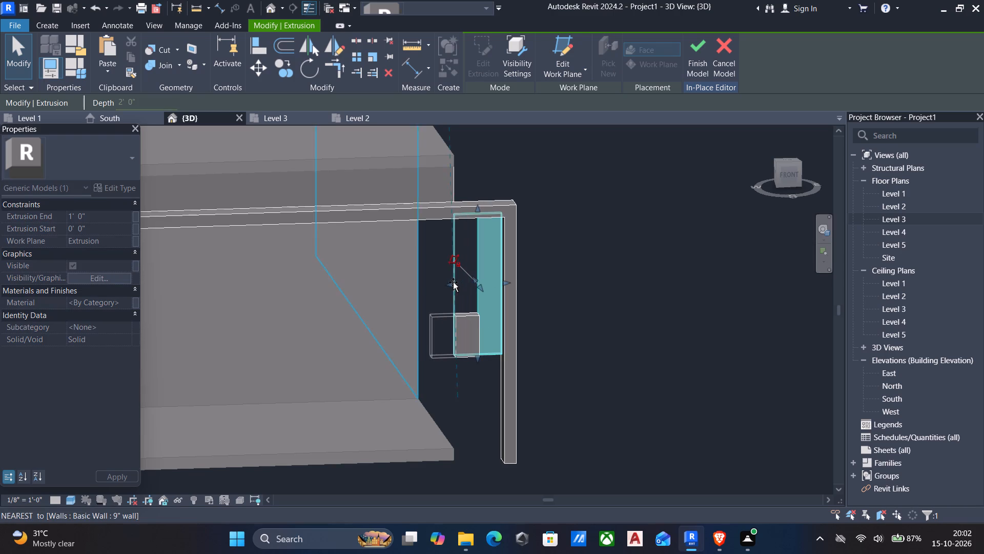
{"action": "left_click_drag", "start_coordinate": [453, 282], "coordinate": [442, 282]}
In the front view, extend the panel's lower edge down to the bottom of the entrance frame's outer leg.
{"action": "left_click", "coordinate": [782, 171]}
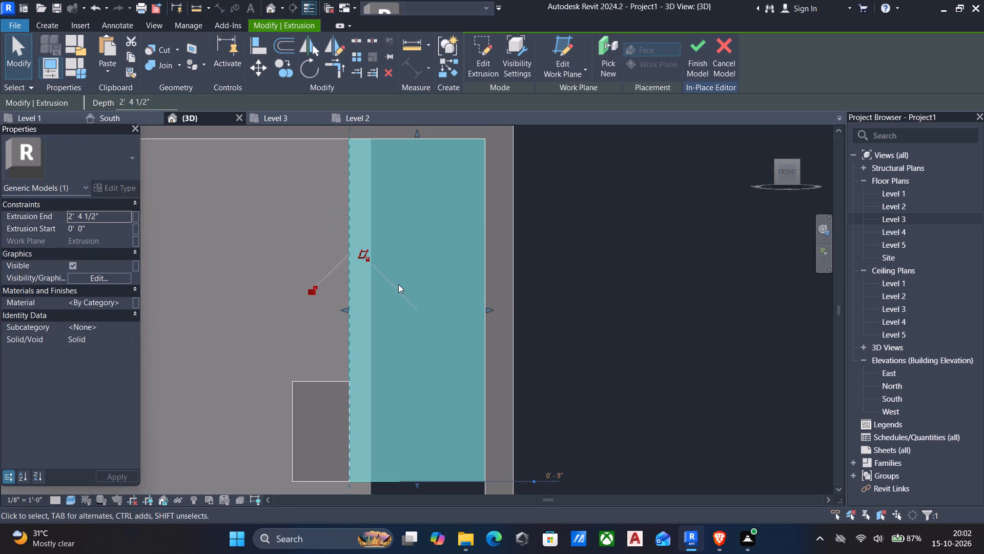
{"action": "middle_click_drag", "start_coordinate": [397, 285], "coordinate": [459, 243]}
{"action": "scroll", "coordinate": [459, 242], "scroll_direction": "down", "scroll_amount": 3}
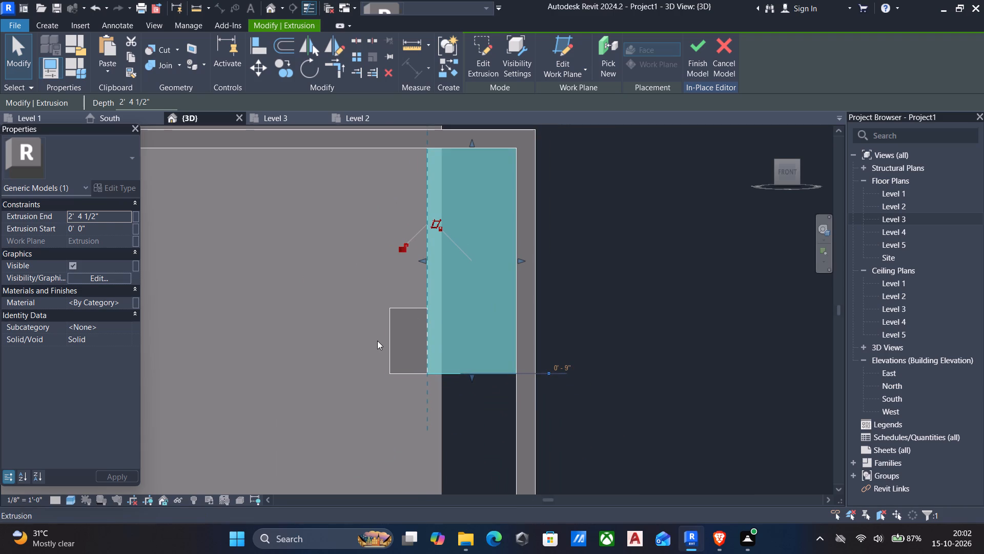
{"action": "scroll", "coordinate": [391, 317], "scroll_direction": "down", "scroll_amount": 3}
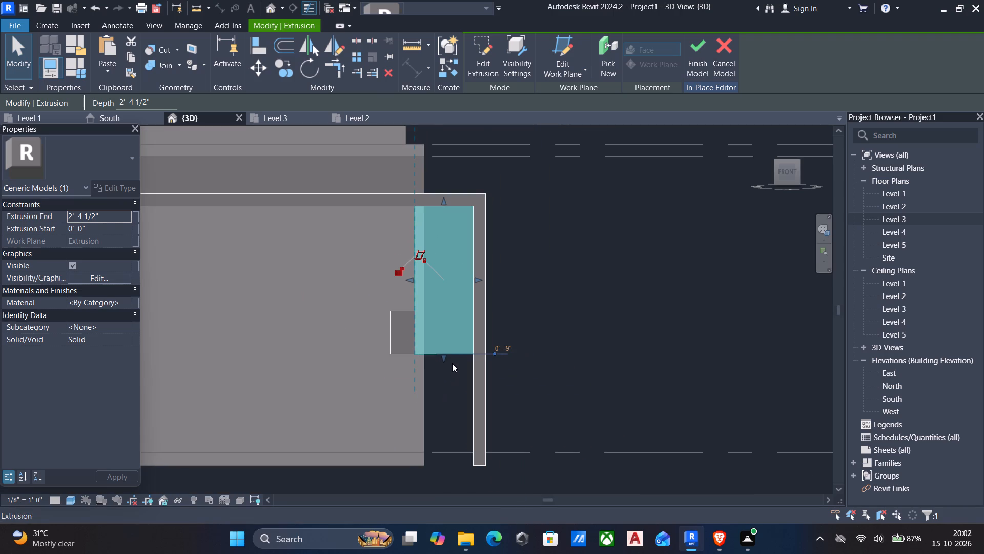
{"action": "left_click_drag", "start_coordinate": [445, 357], "coordinate": [450, 464]}
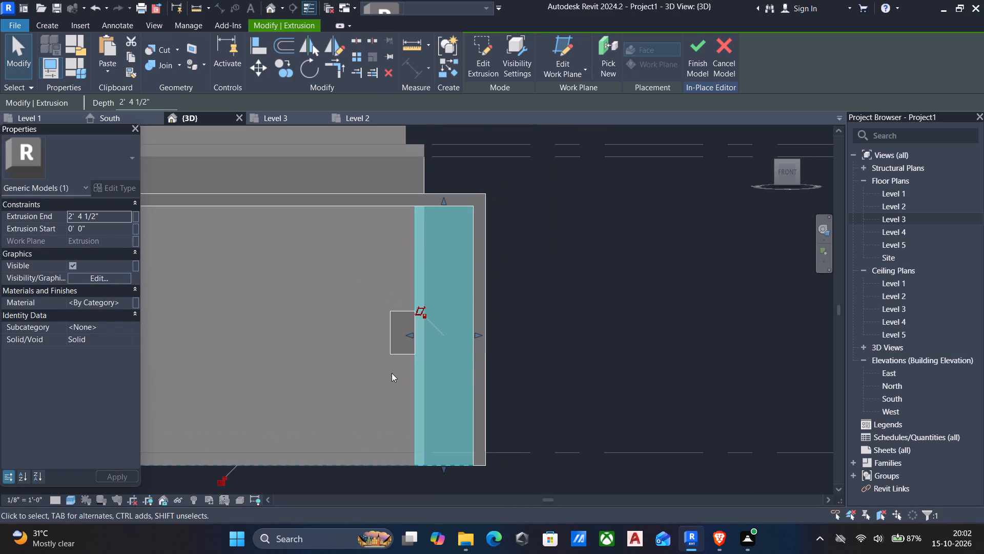
Stretch the small block beside the panel to full height, from the frame leg's bottom up to the beam's underside.
{"action": "left_click", "coordinate": [396, 346]}
{"action": "left_click_drag", "start_coordinate": [401, 358], "coordinate": [404, 465]}
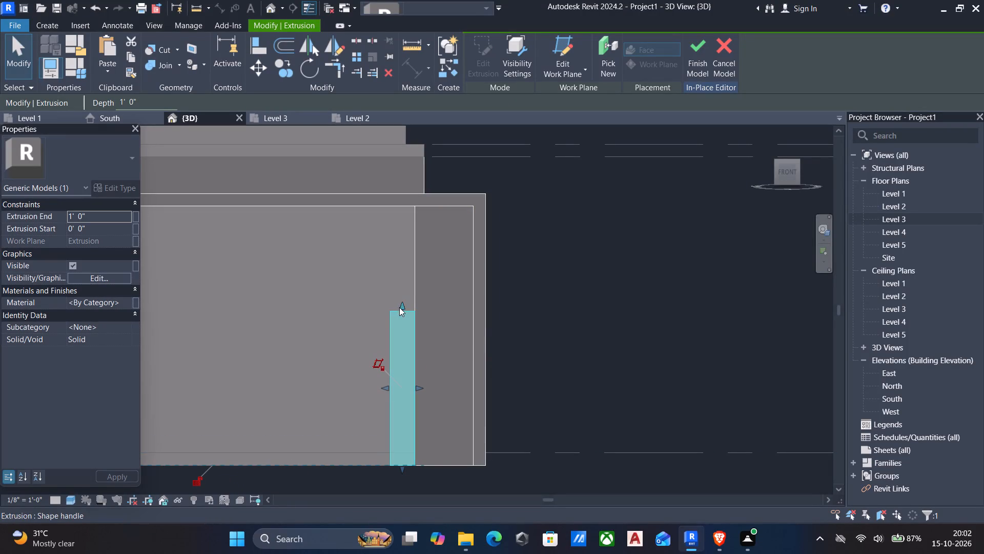
{"action": "left_click_drag", "start_coordinate": [400, 308], "coordinate": [405, 205]}
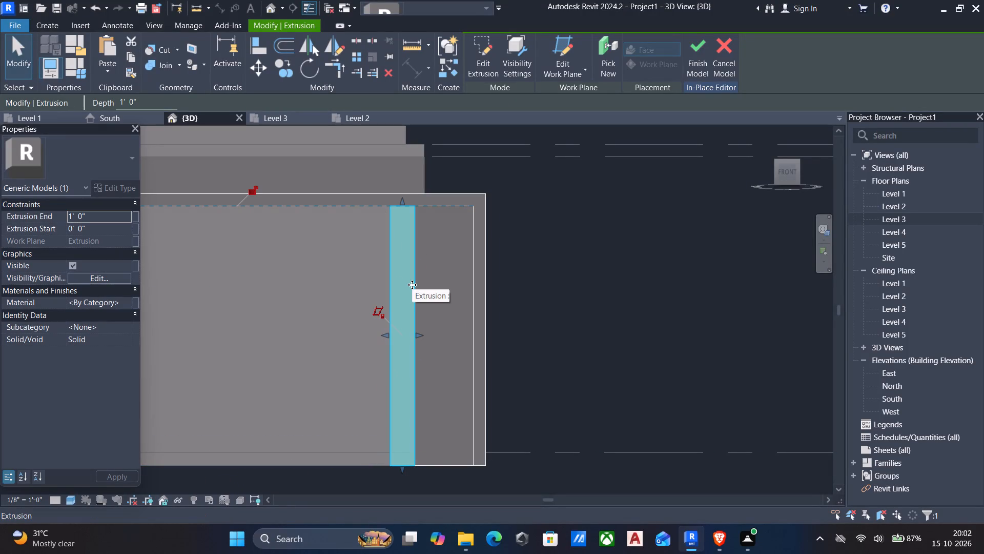
{"action": "scroll", "coordinate": [412, 278], "scroll_direction": "down", "scroll_amount": 1}
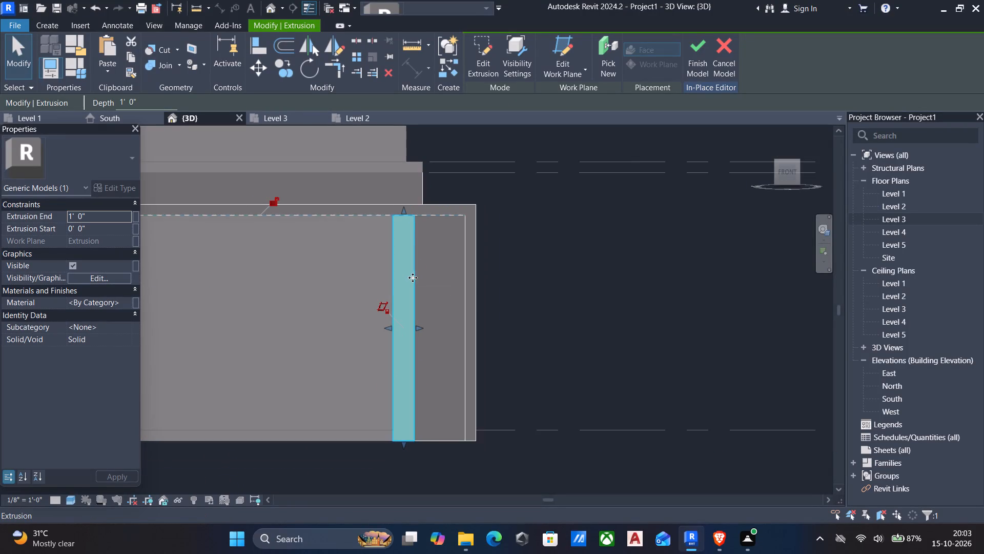
{"action": "middle_click_drag", "start_coordinate": [413, 278], "coordinate": [326, 401], "text": "shift"}
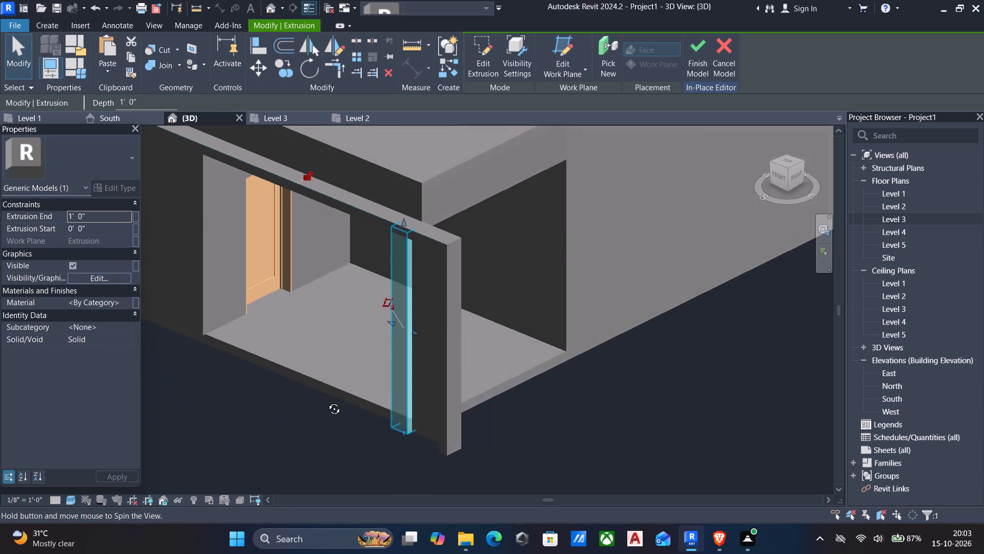
Examine the full-height block and panel beside the entrance frame's outer leg from several sides.
{"action": "middle_click_drag", "start_coordinate": [326, 401], "coordinate": [348, 507], "text": "shift"}
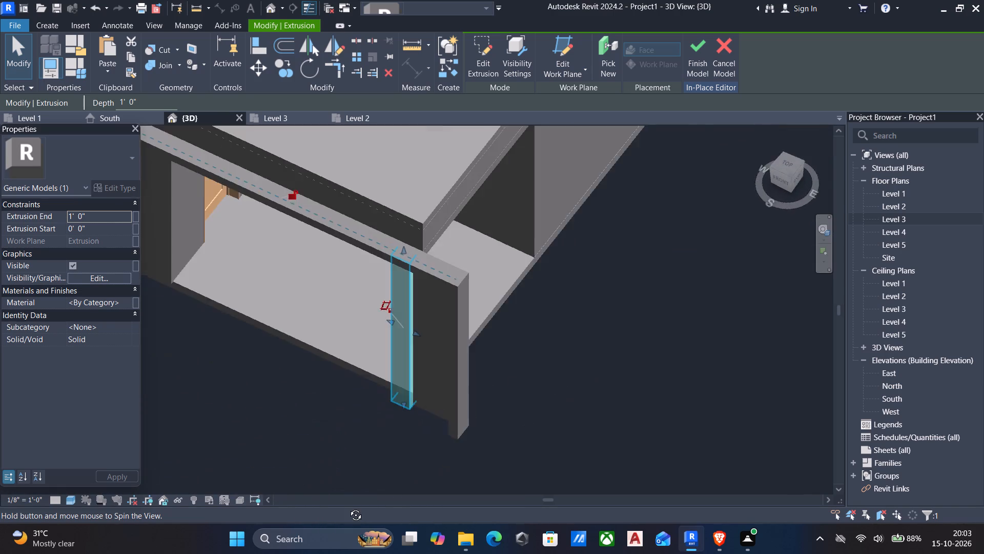
{"action": "middle_click_drag", "start_coordinate": [348, 507], "coordinate": [213, 393], "text": "shift"}
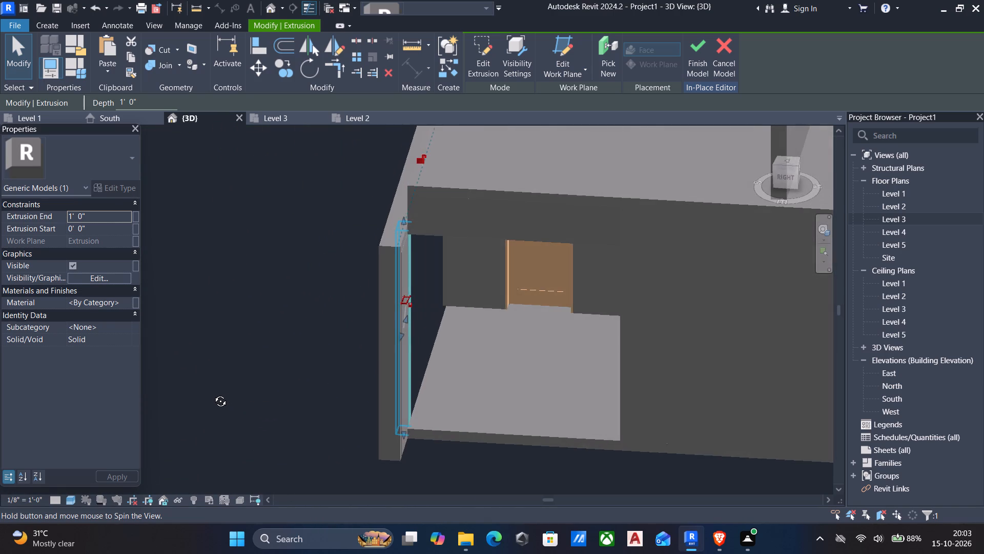
{"action": "middle_click_drag", "start_coordinate": [213, 393], "coordinate": [250, 303], "text": "shift"}
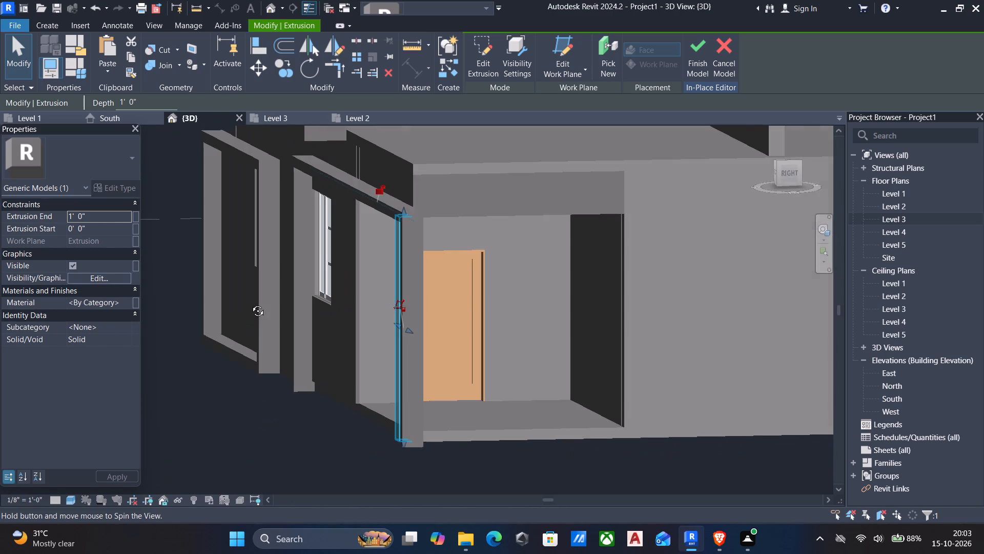
{"action": "middle_click_drag", "start_coordinate": [250, 303], "coordinate": [476, 344], "text": "shift"}
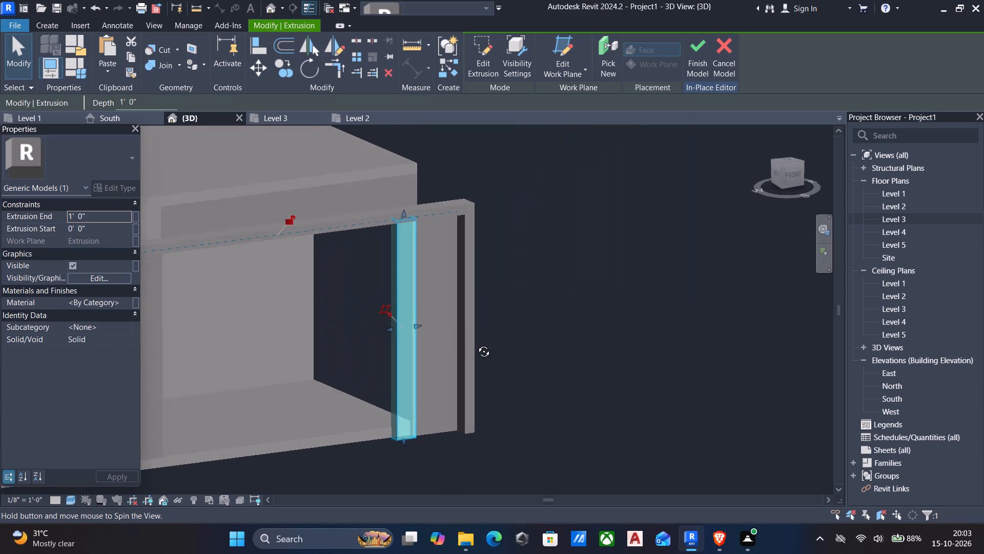
{"action": "middle_click_drag", "start_coordinate": [476, 344], "coordinate": [477, 346], "text": "shift"}
{"action": "scroll", "coordinate": [474, 347], "scroll_direction": "down", "scroll_amount": 1}
{"action": "middle_click_drag", "start_coordinate": [474, 349], "coordinate": [569, 405]}
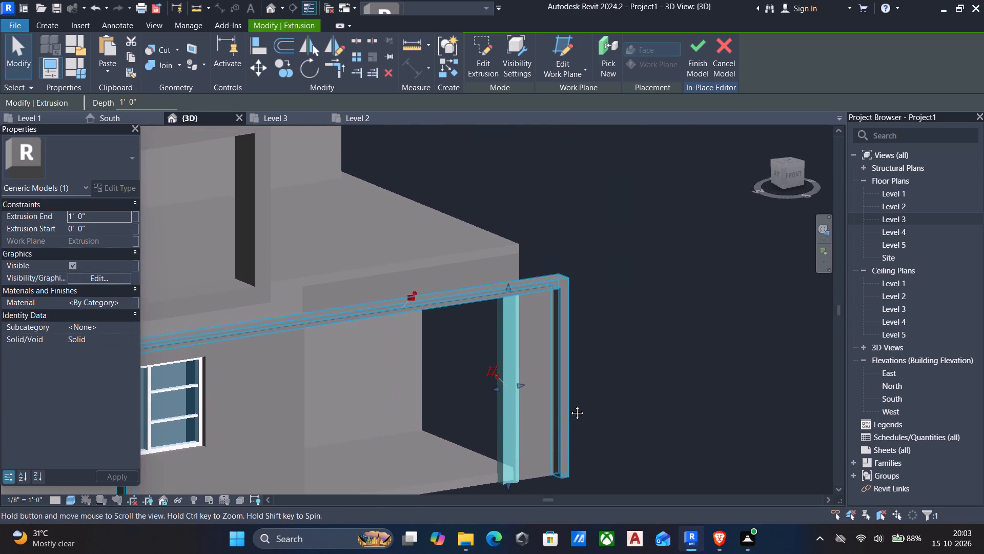
{"action": "middle_click_drag", "start_coordinate": [569, 405], "coordinate": [566, 420]}
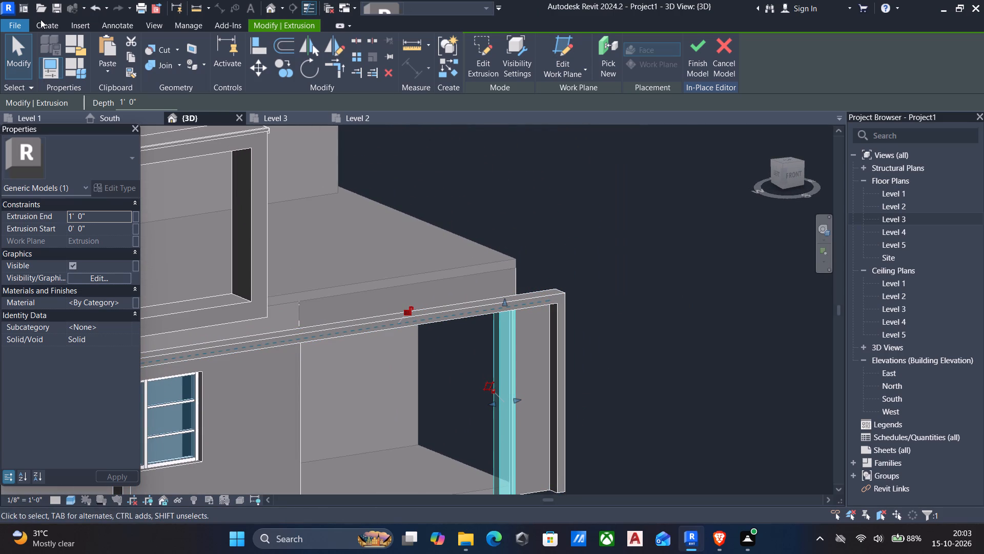
Start a Void Extrusion and pick the face of the panel beside the frame's outer leg as its work plane.
{"action": "left_click", "coordinate": [34, 19]}
{"action": "left_click", "coordinate": [256, 43]}
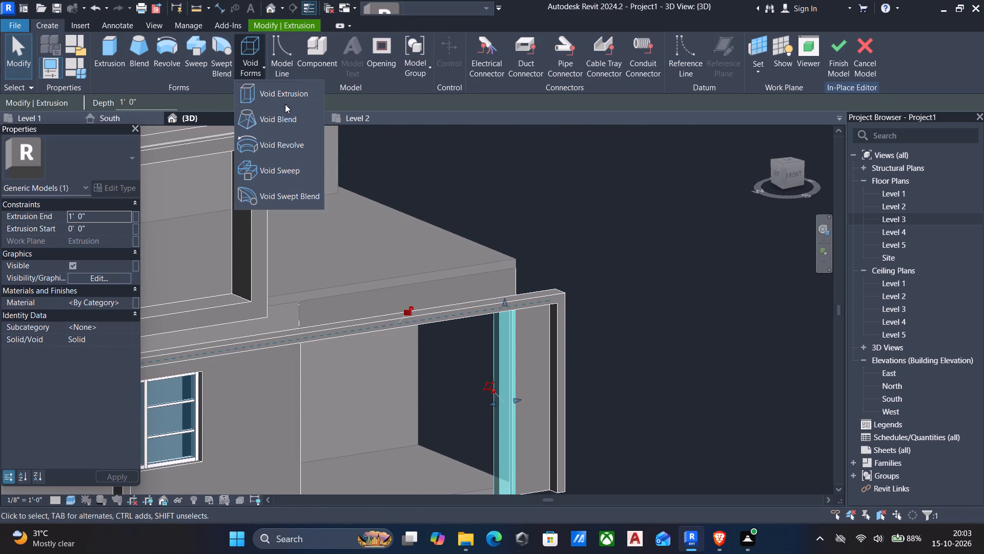
{"action": "left_click", "coordinate": [288, 98]}
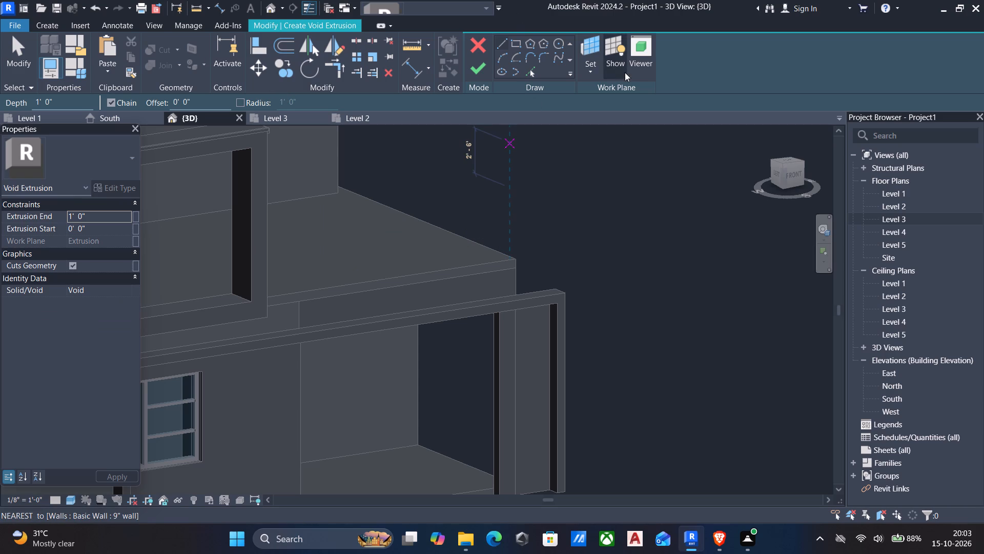
{"action": "left_click", "coordinate": [594, 72]}
{"action": "left_click", "coordinate": [619, 116]}
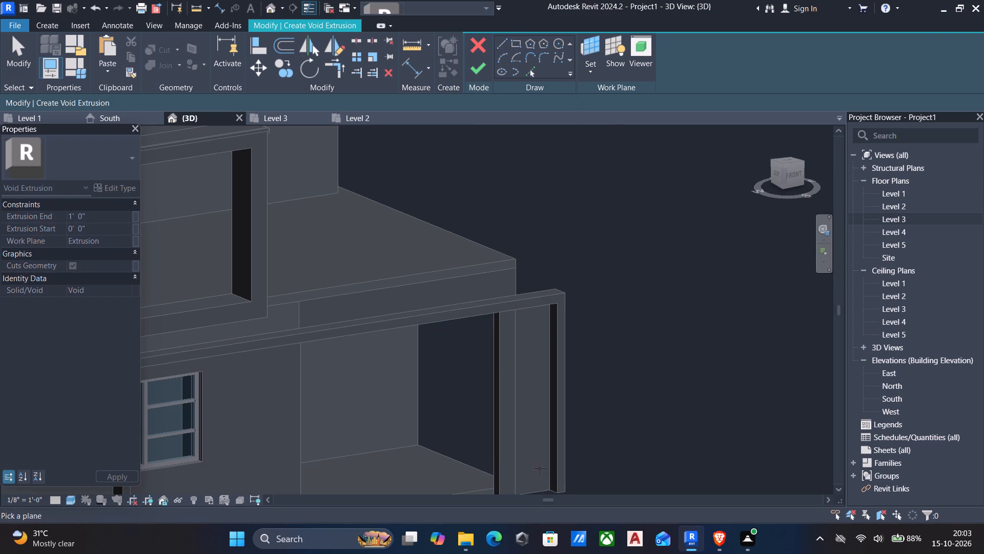
{"action": "middle_click_drag", "start_coordinate": [540, 468], "coordinate": [536, 429]}
{"action": "left_click", "coordinate": [539, 451]}
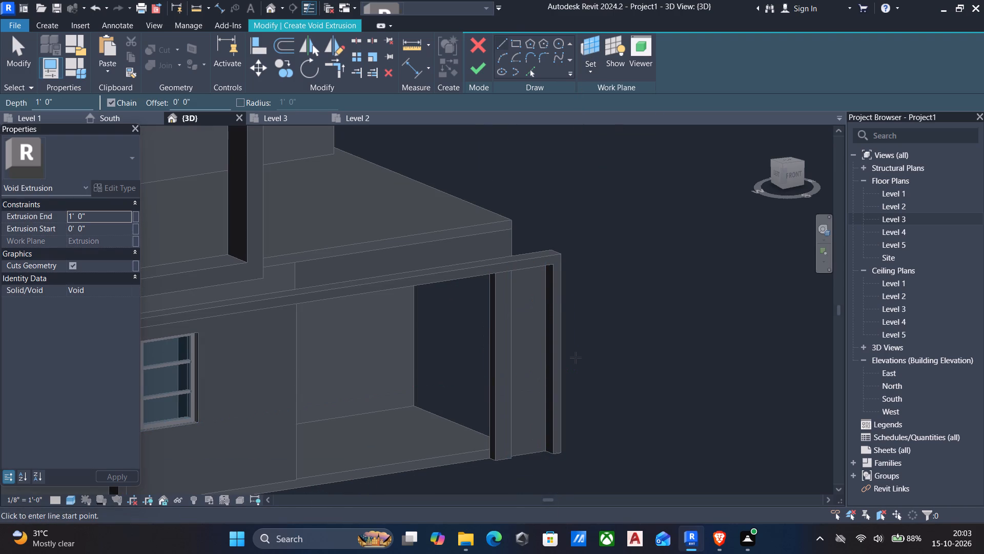
In the front view, sketch a rectangle 2'-4 1/2" wide by about 0'-4" high across the panel near its upper end.
{"action": "left_click", "coordinate": [794, 179]}
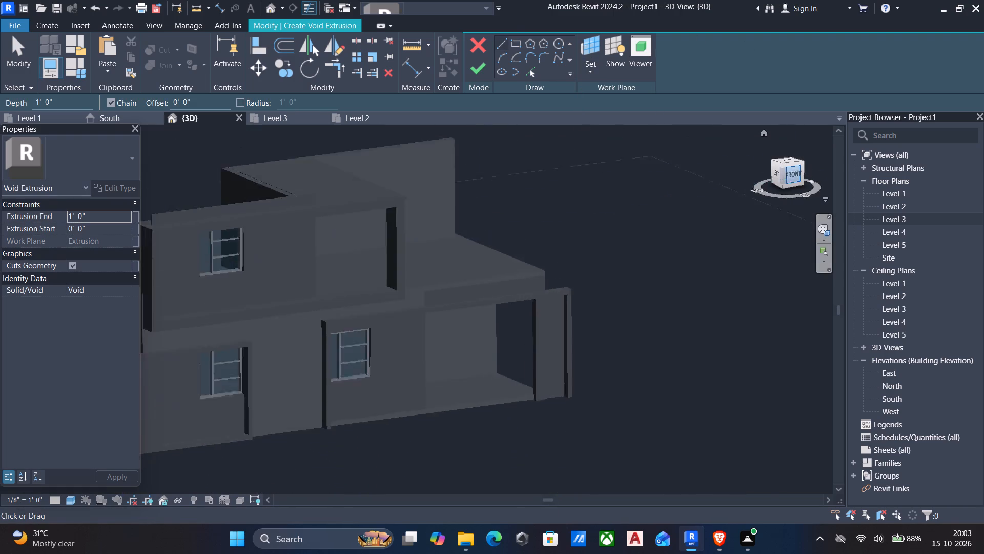
{"action": "scroll", "coordinate": [549, 367], "scroll_direction": "up", "scroll_amount": 9}
{"action": "scroll", "coordinate": [443, 301], "scroll_direction": "up", "scroll_amount": 3}
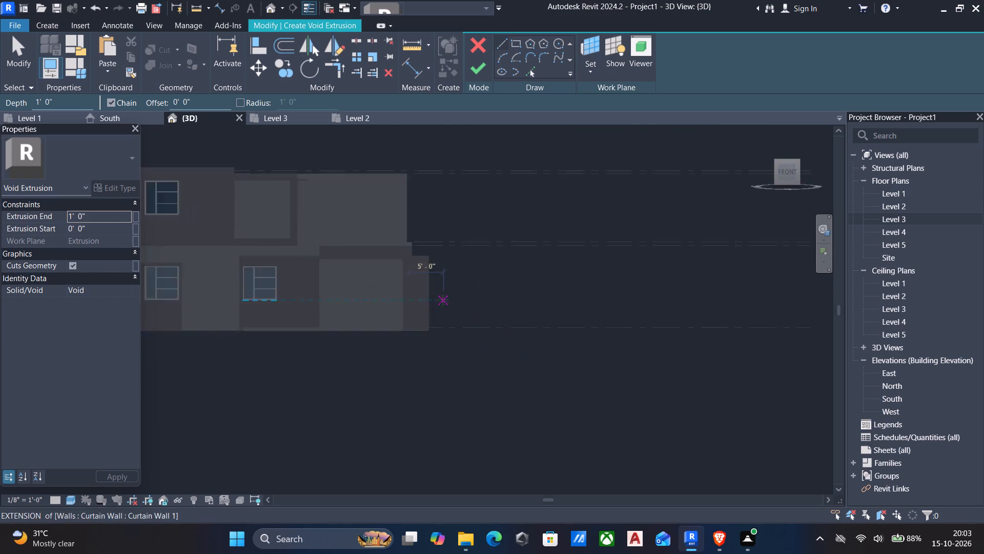
{"action": "scroll", "coordinate": [443, 300], "scroll_direction": "up", "scroll_amount": 2}
{"action": "scroll", "coordinate": [416, 260], "scroll_direction": "up", "scroll_amount": 6}
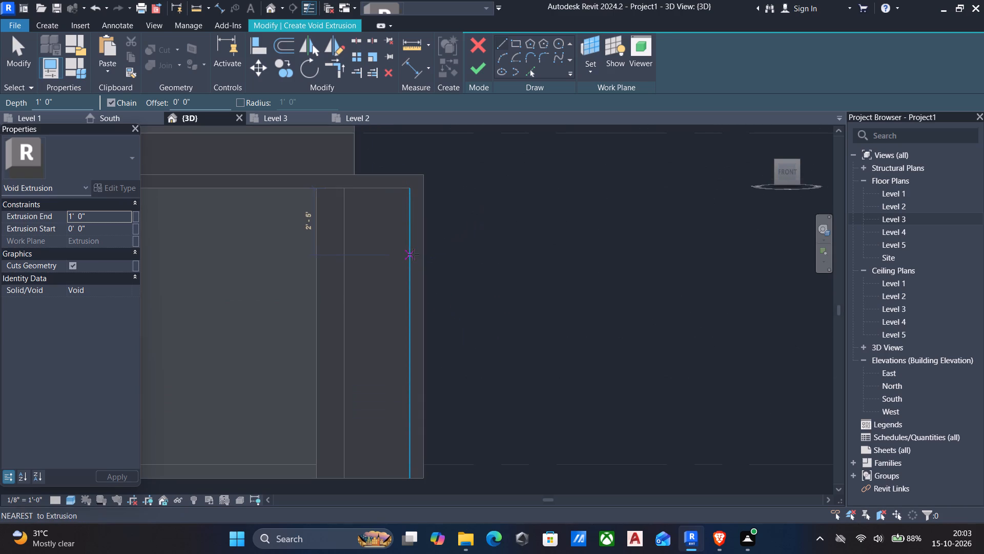
{"action": "scroll", "coordinate": [354, 221], "scroll_direction": "up", "scroll_amount": 4}
{"action": "middle_click_drag", "start_coordinate": [354, 187], "coordinate": [346, 288]}
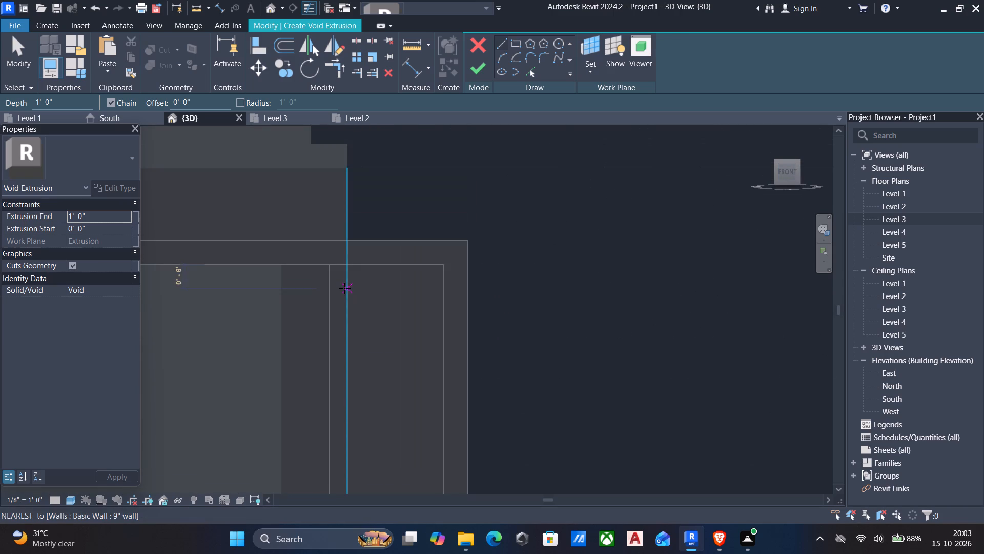
{"action": "scroll", "coordinate": [339, 290], "scroll_direction": "up", "scroll_amount": 2}
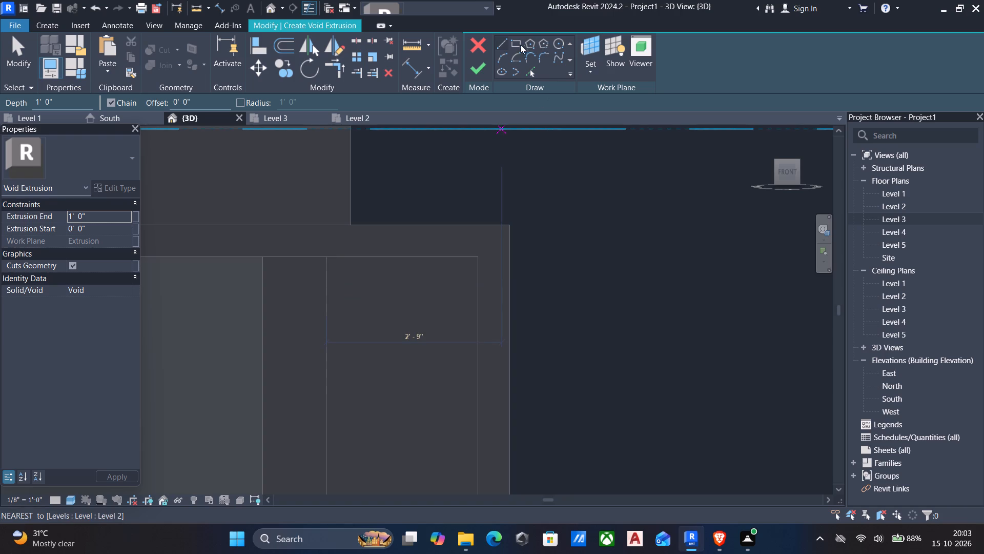
{"action": "left_click", "coordinate": [516, 45]}
{"action": "left_click", "coordinate": [324, 278]}
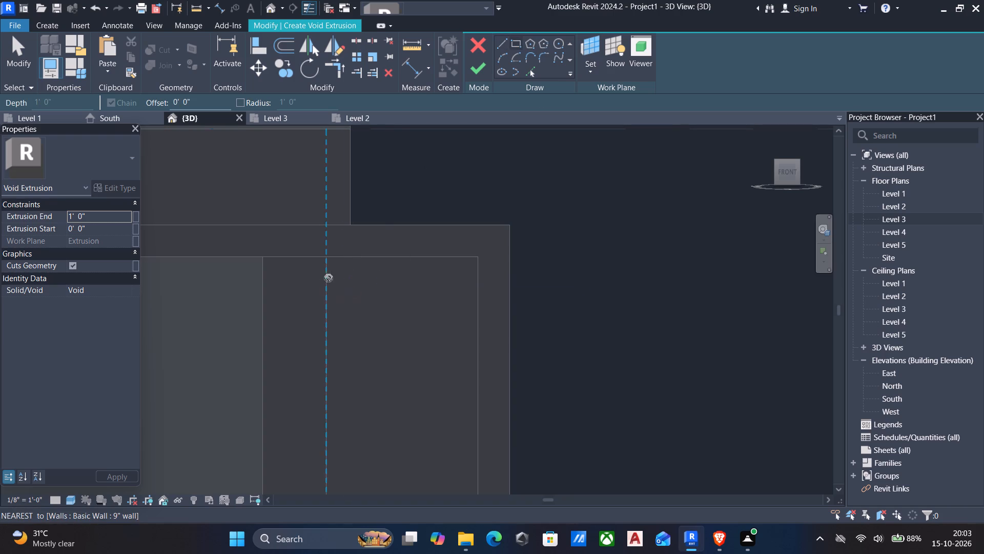
{"action": "left_click", "coordinate": [476, 299]}
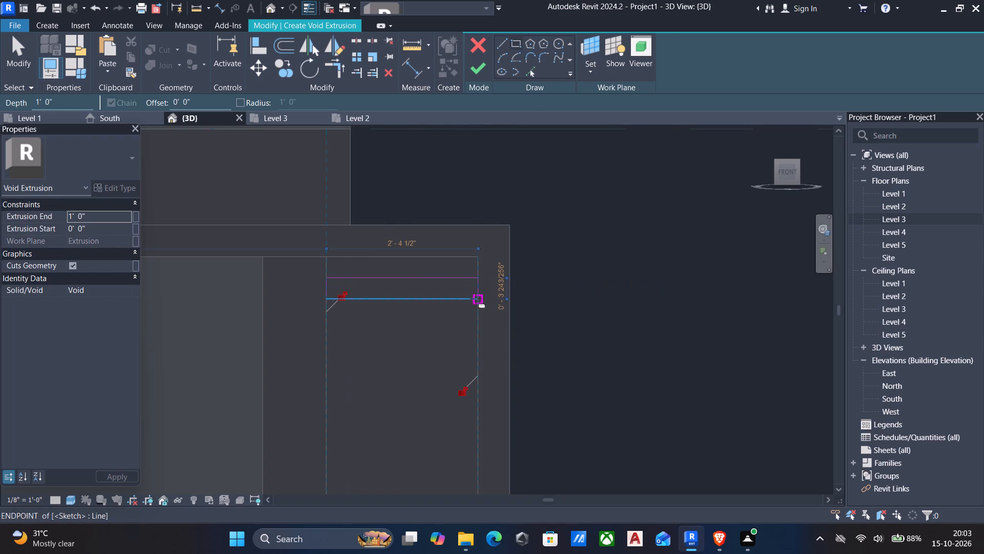
{"action": "key", "text": "Escape"}
{"action": "key", "text": "Escape"}
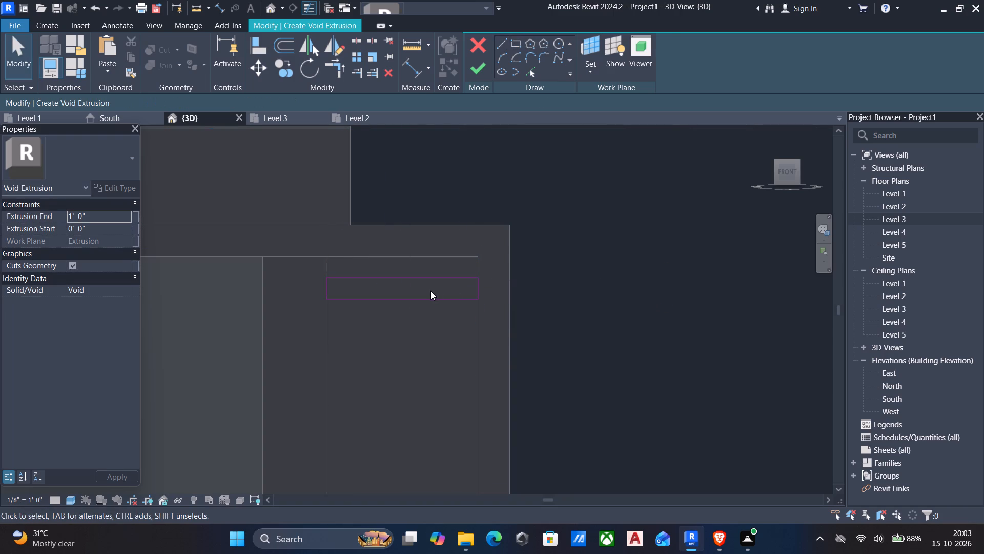
Set the void rectangle's height to 2" by moving its lower edge.
{"action": "left_click", "coordinate": [422, 304]}
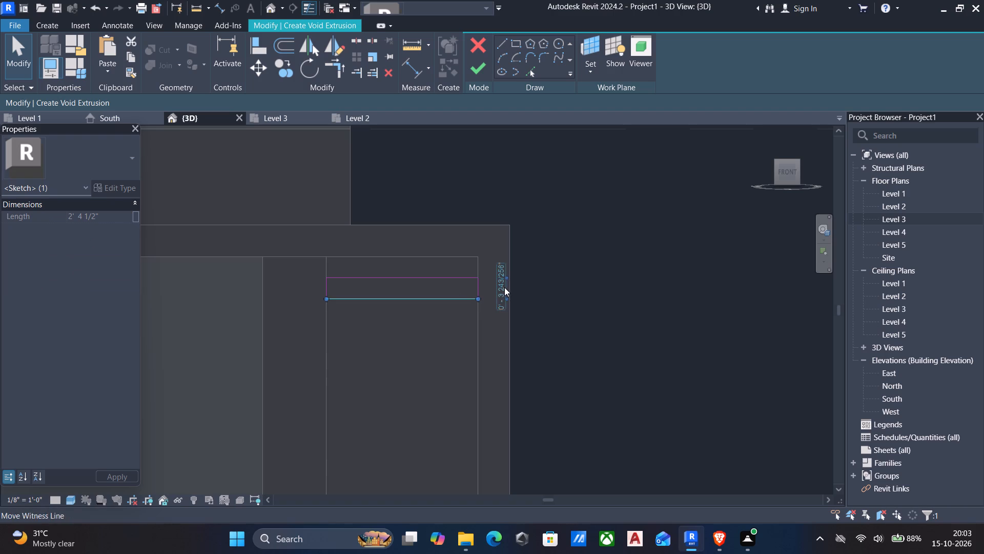
{"action": "left_click", "coordinate": [501, 285]}
{"action": "left_click", "coordinate": [499, 287]}
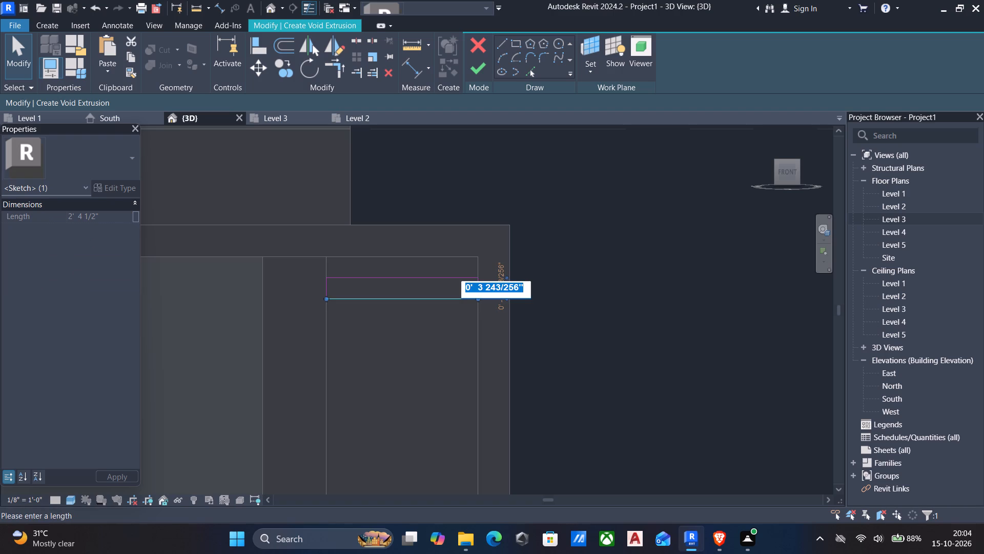
{"action": "type", "text": "2\""}
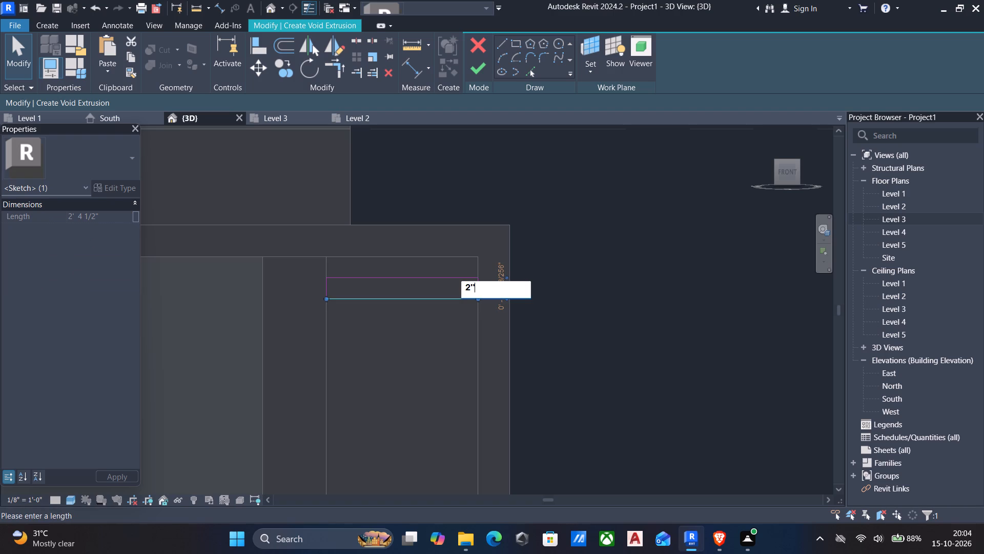
{"action": "key", "text": "Return"}
Copy the whole 2" rectangle five times down the panel, spacing the copies about 0'-8" apart.
{"action": "middle_click_drag", "start_coordinate": [386, 307], "coordinate": [391, 305]}
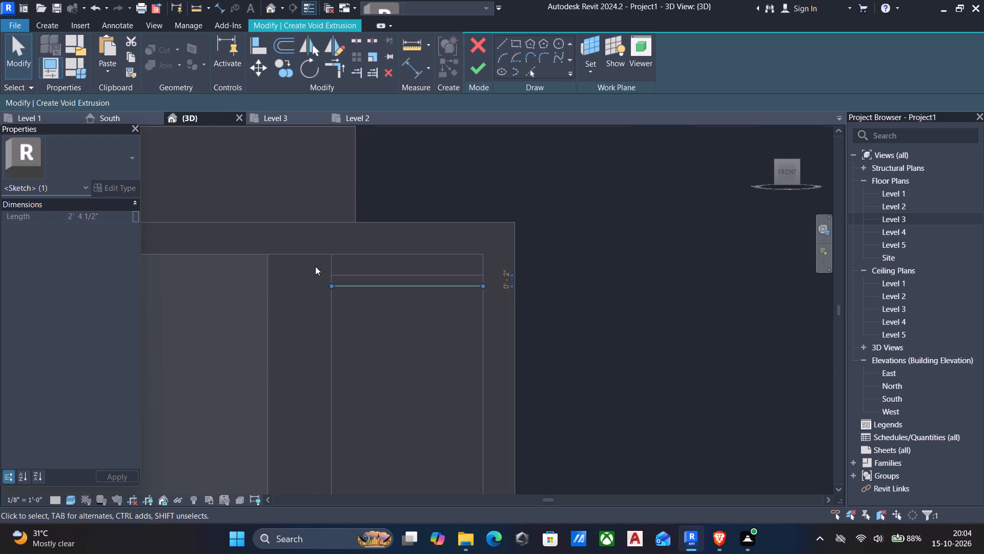
{"action": "left_click_drag", "start_coordinate": [314, 256], "coordinate": [503, 339]}
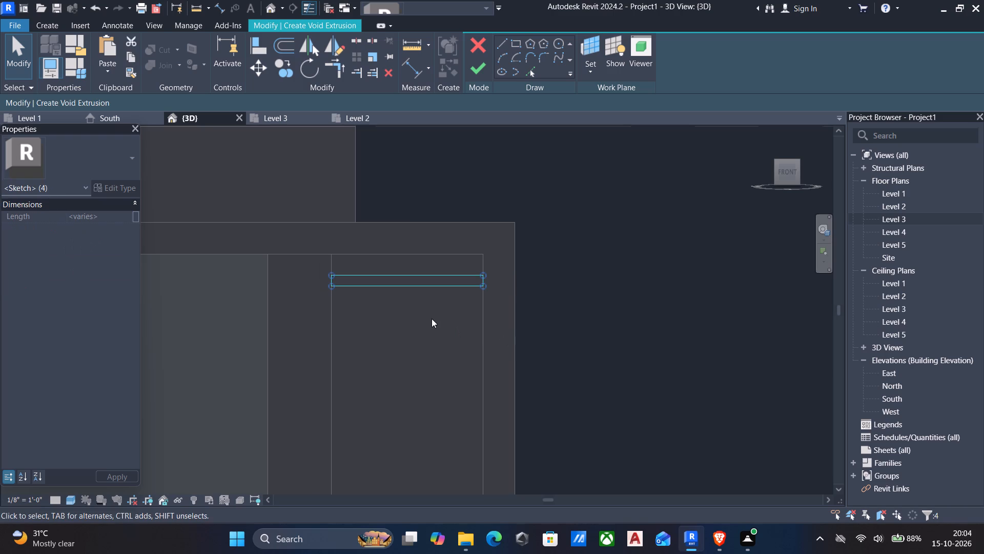
{"action": "type", "text": "co"}
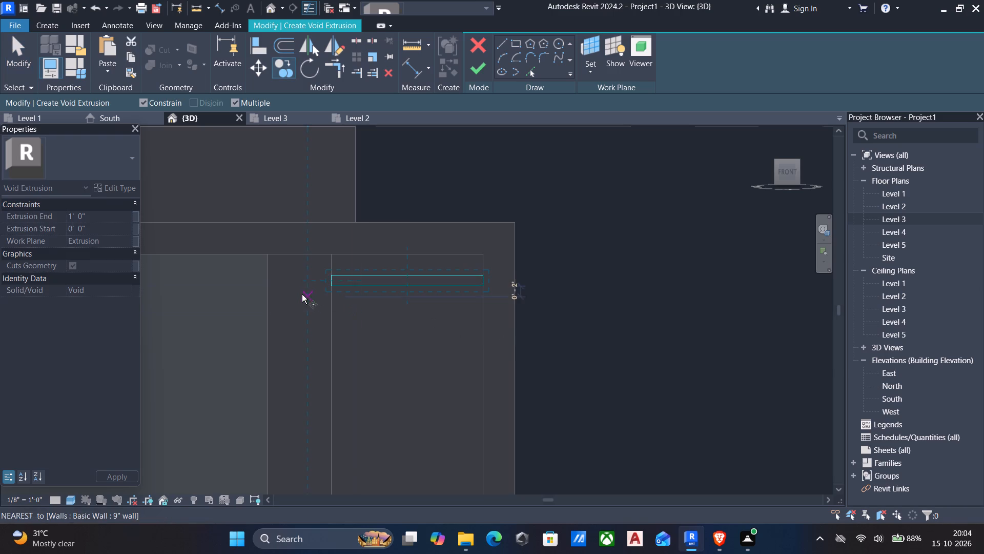
{"action": "left_click", "coordinate": [335, 272]}
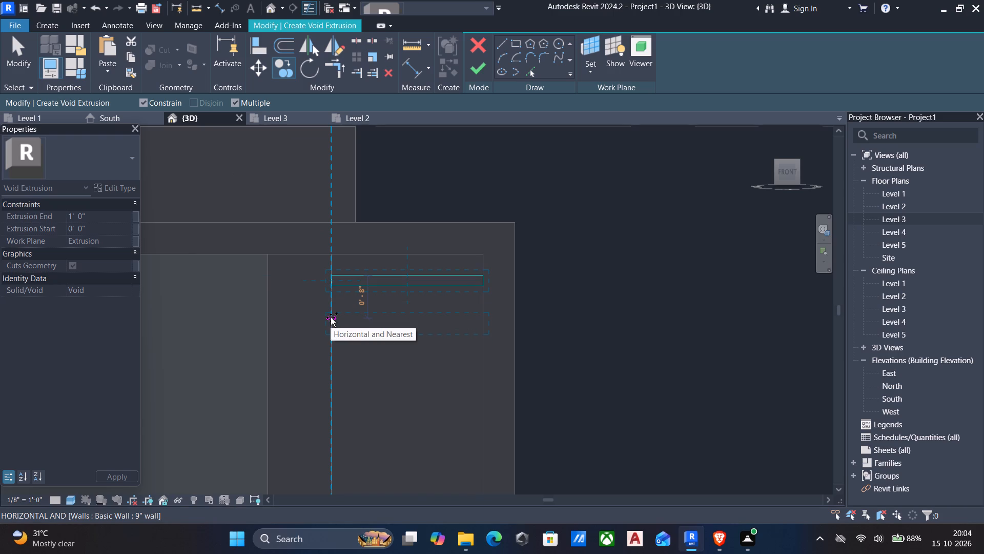
{"action": "left_click", "coordinate": [331, 318]}
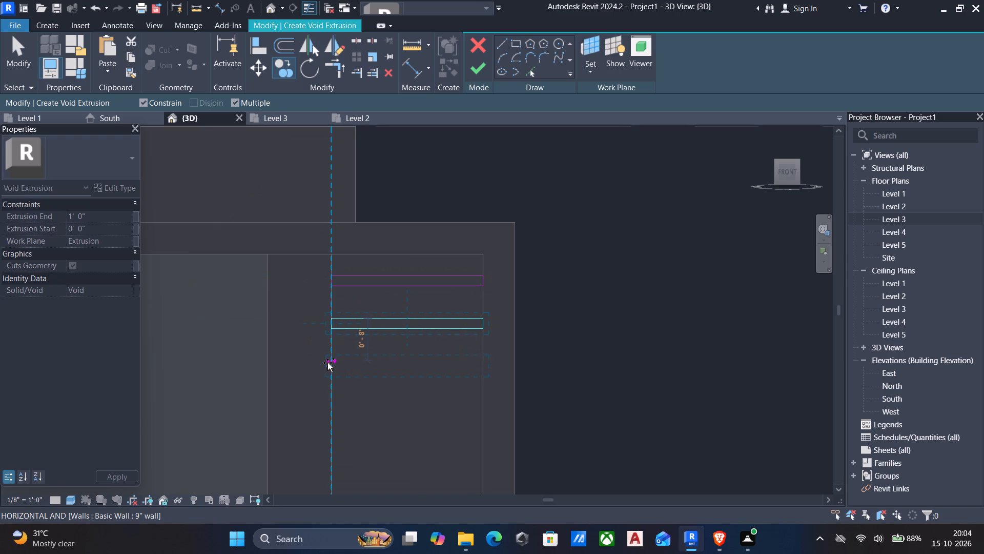
{"action": "left_click", "coordinate": [327, 363]}
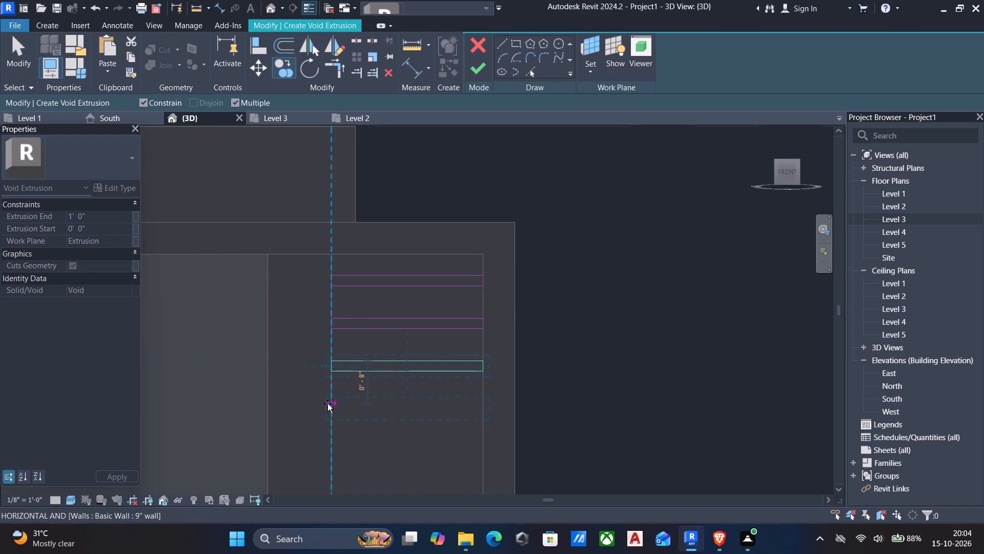
{"action": "left_click", "coordinate": [327, 404]}
{"action": "middle_click_drag", "start_coordinate": [327, 405], "coordinate": [337, 331]}
{"action": "left_click", "coordinate": [340, 369]}
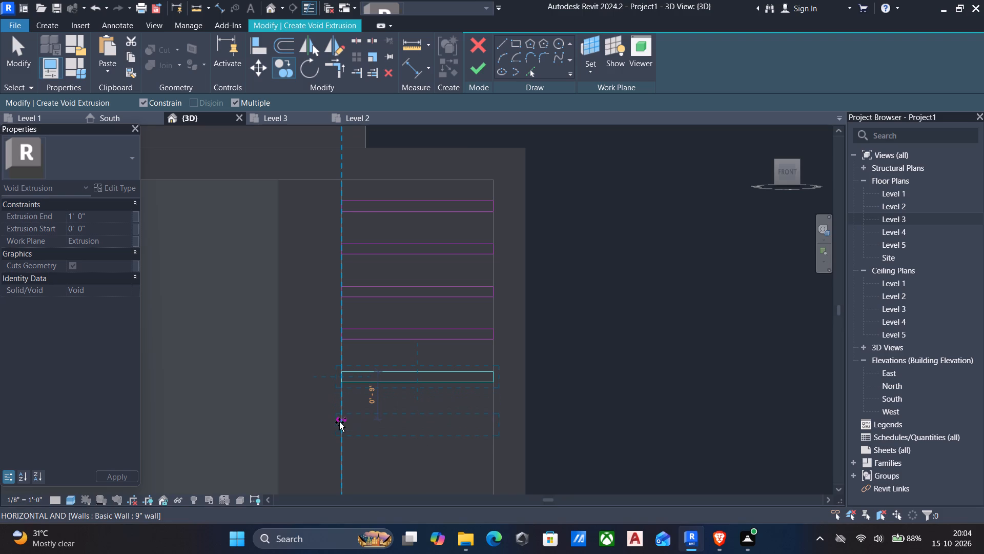
{"action": "left_click", "coordinate": [342, 413]}
Continue copying the 2" void rectangle nine more times down to the panel's lower end, spacing the copies about 0'-8" apart.
{"action": "middle_click_drag", "start_coordinate": [343, 404], "coordinate": [360, 325]}
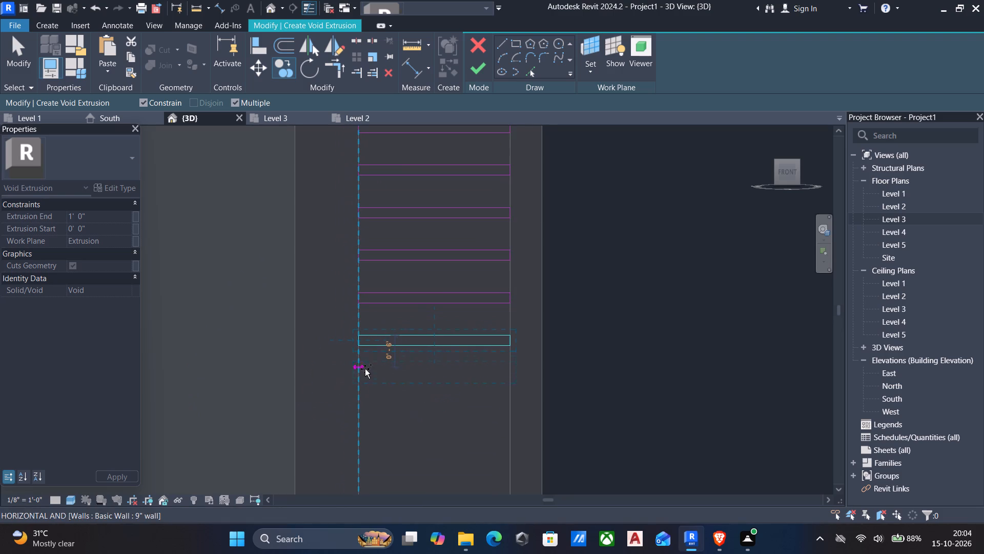
{"action": "left_click", "coordinate": [362, 378]}
{"action": "middle_click_drag", "start_coordinate": [360, 419], "coordinate": [373, 346]}
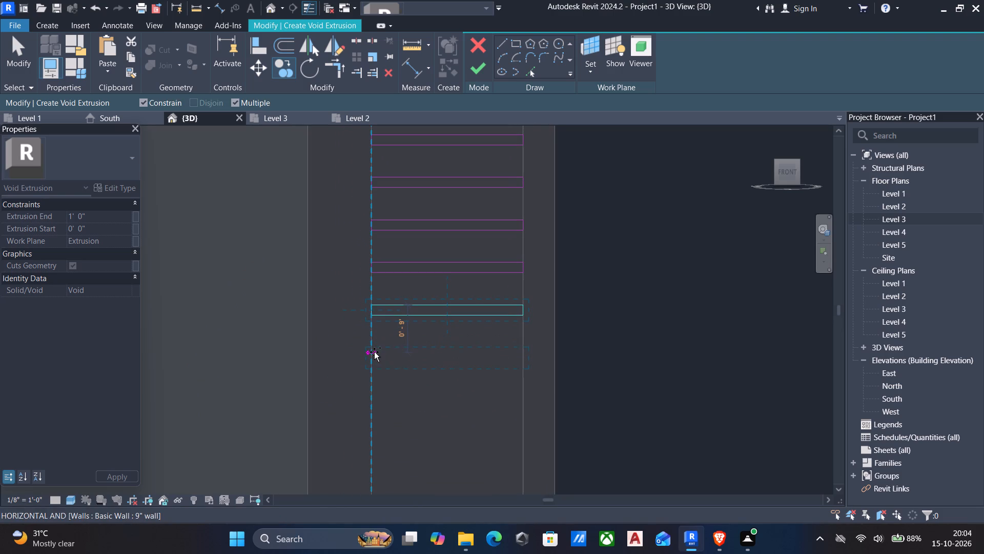
{"action": "left_click", "coordinate": [374, 349]}
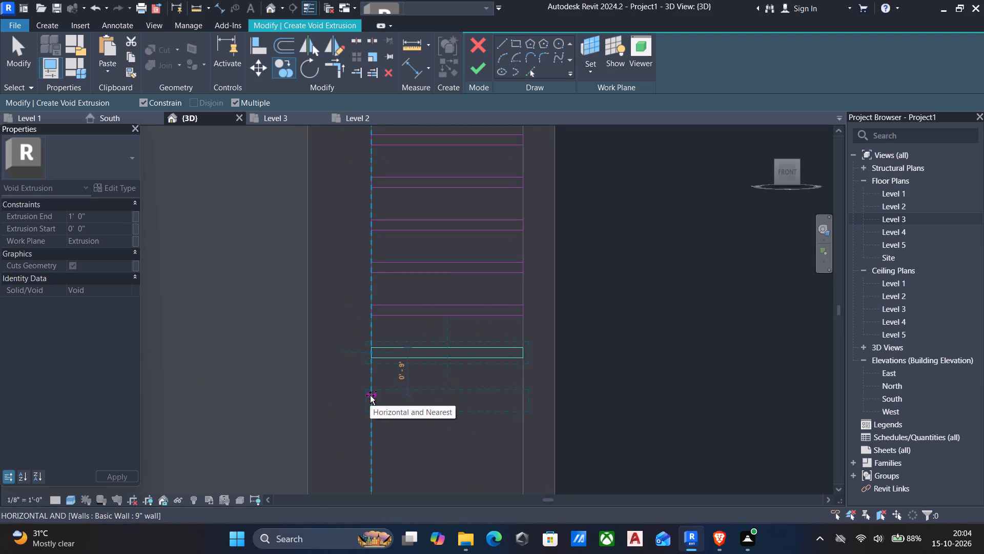
{"action": "left_click", "coordinate": [371, 388]}
{"action": "middle_click_drag", "start_coordinate": [371, 424], "coordinate": [385, 328]}
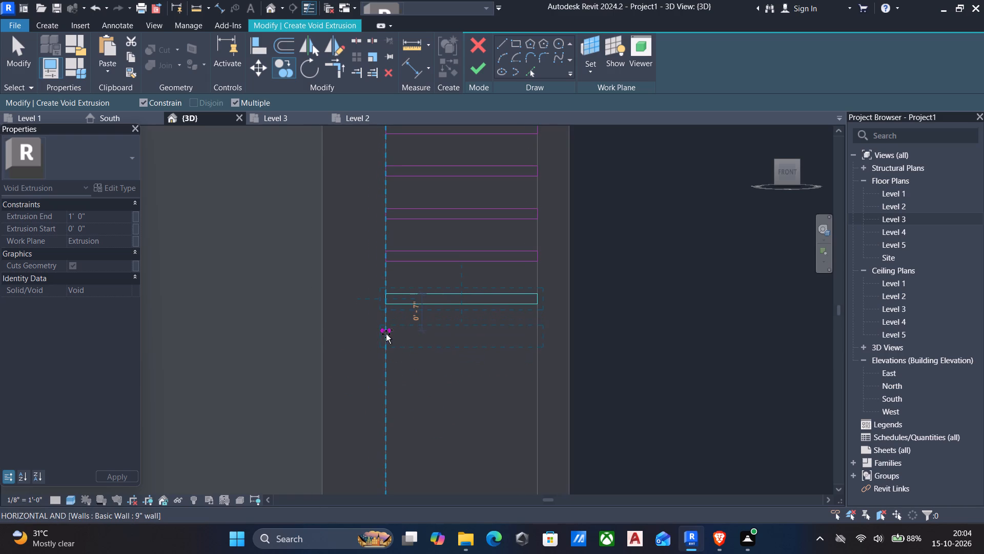
{"action": "left_click", "coordinate": [386, 334]}
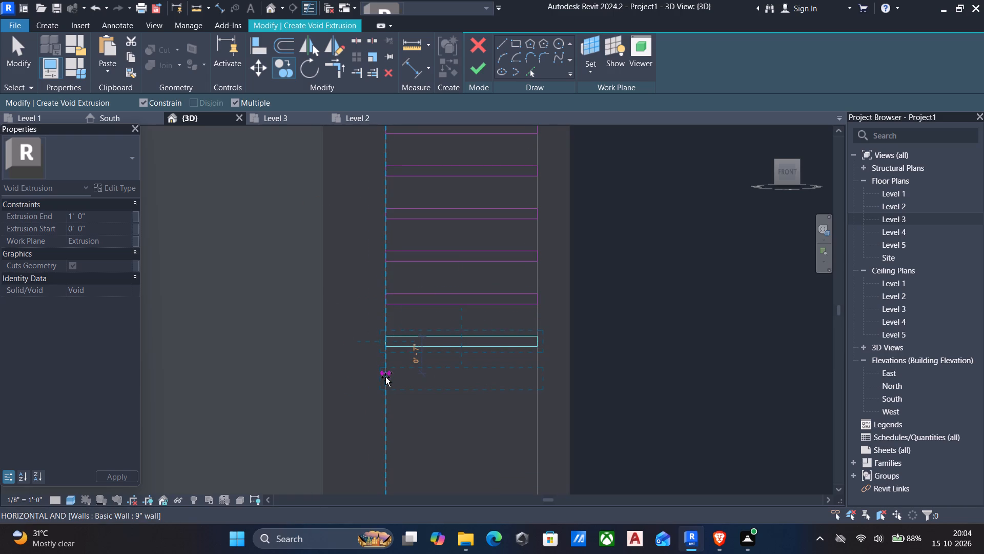
{"action": "left_click", "coordinate": [385, 377]}
{"action": "middle_click_drag", "start_coordinate": [383, 401], "coordinate": [398, 328]}
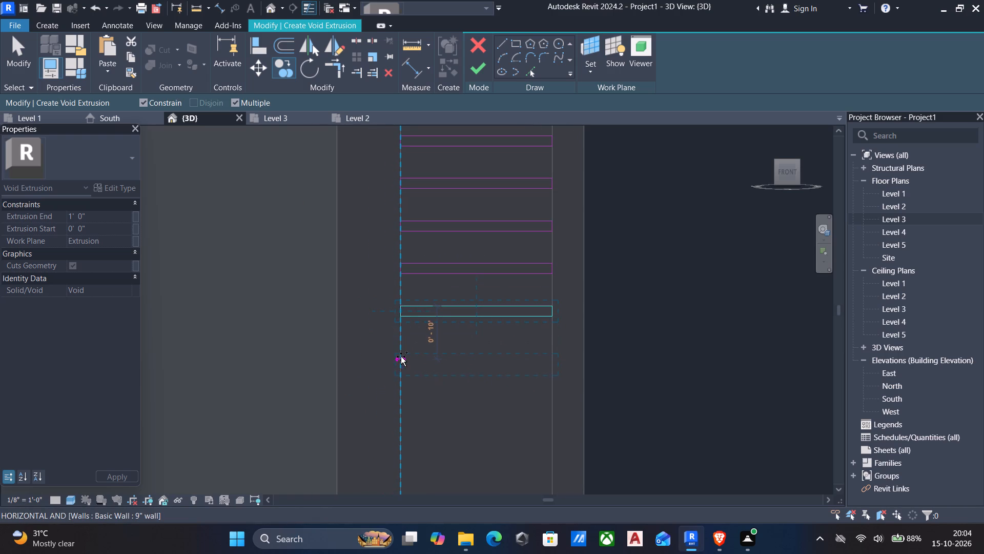
{"action": "left_click", "coordinate": [401, 350]}
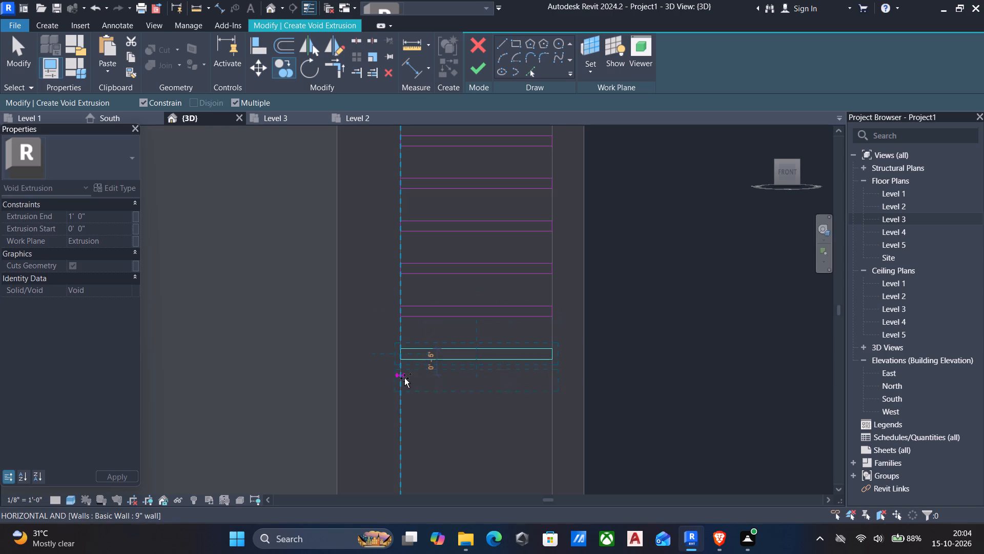
{"action": "left_click", "coordinate": [404, 392]}
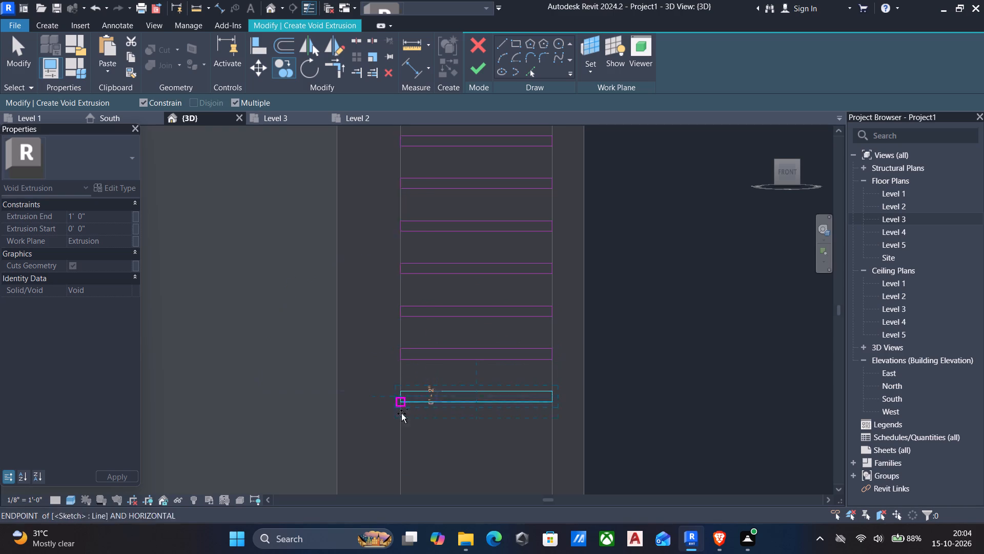
{"action": "middle_click_drag", "start_coordinate": [400, 421], "coordinate": [408, 294]}
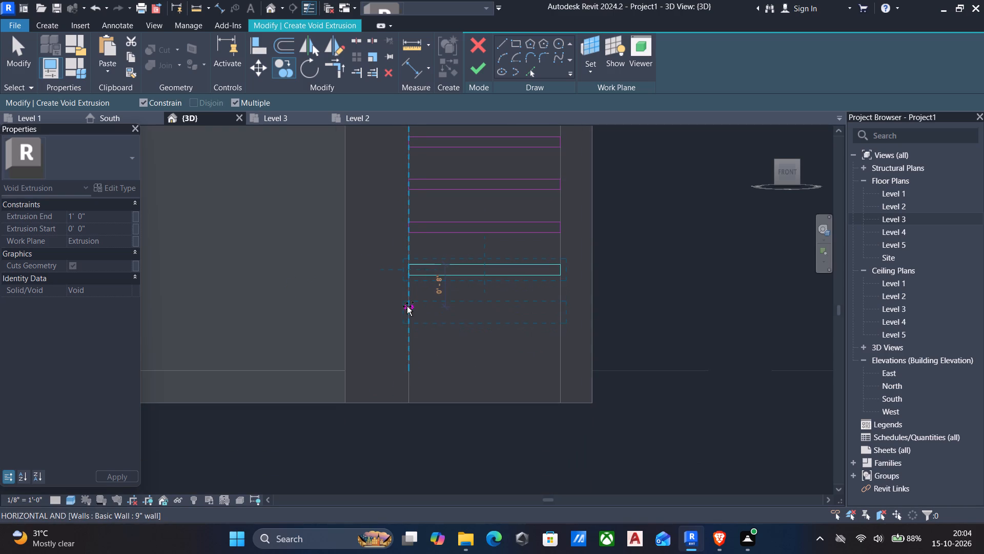
{"action": "left_click", "coordinate": [407, 306]}
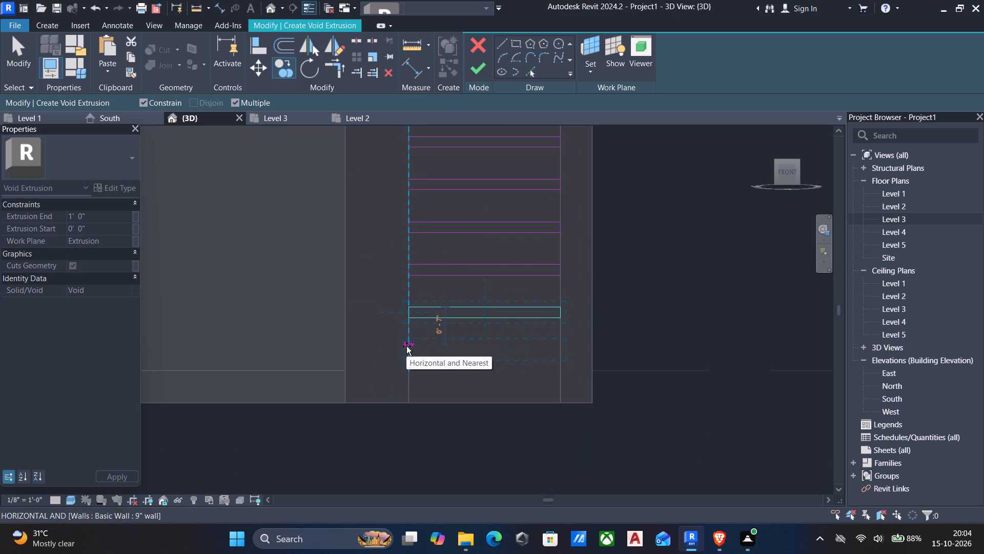
{"action": "left_click", "coordinate": [404, 349]}
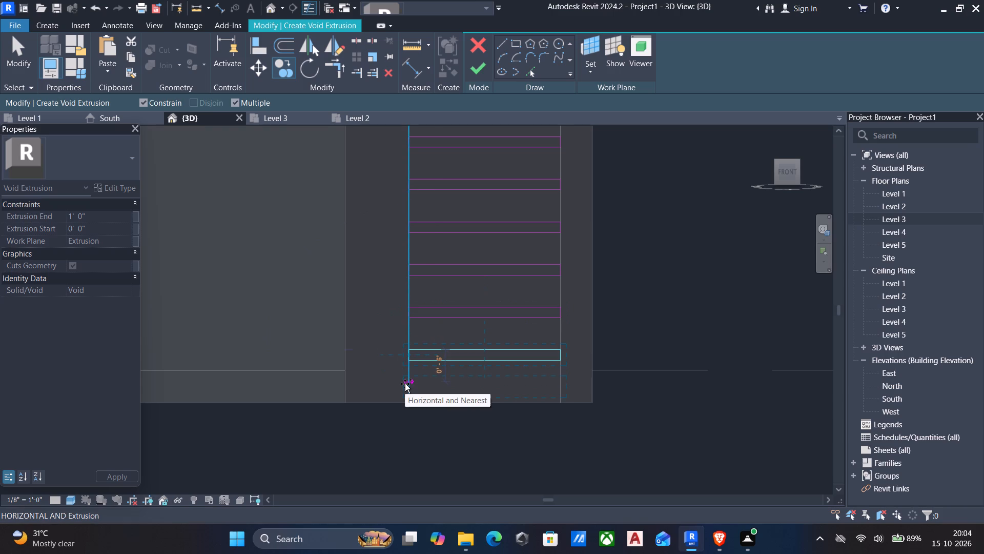
{"action": "key", "text": "Escape"}
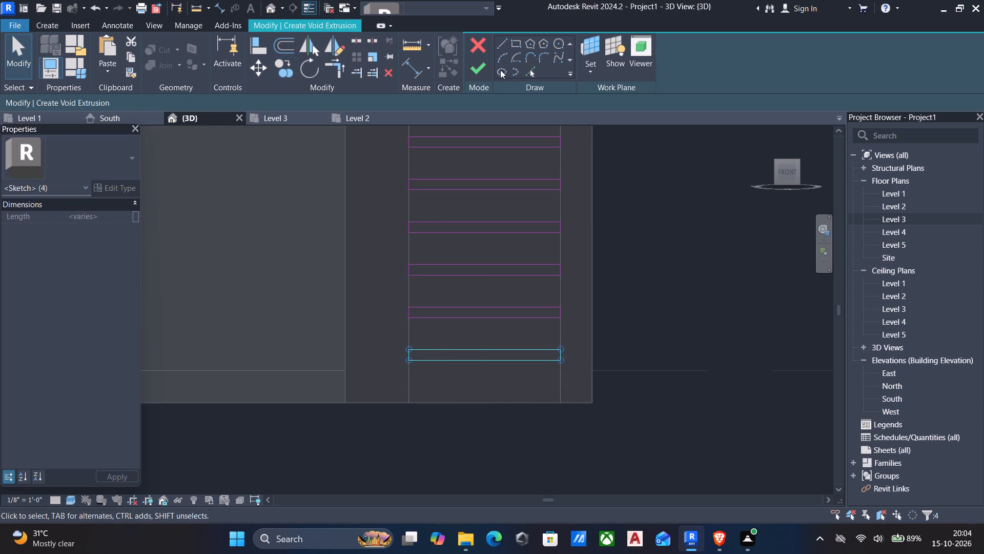
Finish the void extrusion sketch and the in-place model so the 1'-0" deep voids cut grooves into the panel.
{"action": "left_click", "coordinate": [482, 68]}
{"action": "scroll", "coordinate": [501, 245], "scroll_direction": "down", "scroll_amount": 2}
{"action": "middle_click_drag", "start_coordinate": [502, 248], "coordinate": [460, 267], "text": "shift"}
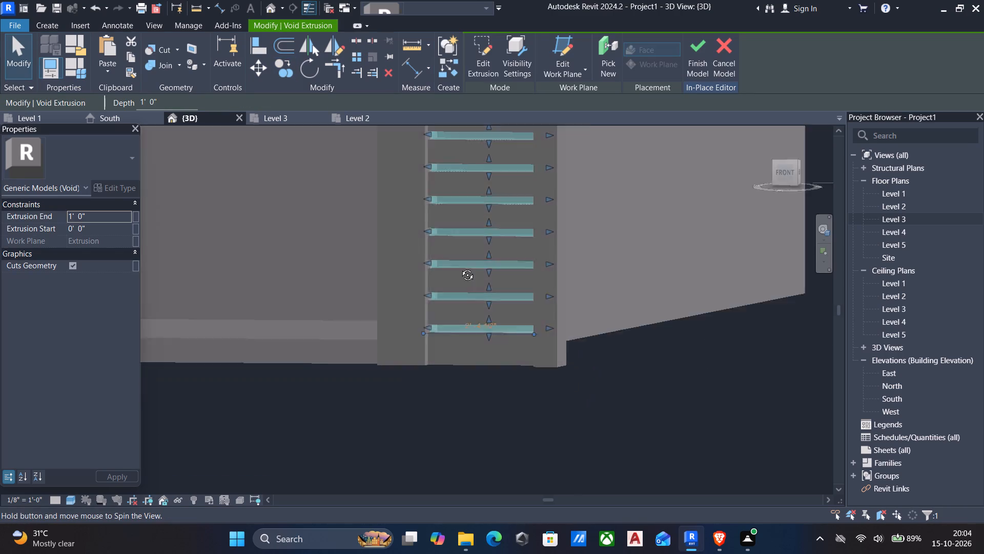
{"action": "middle_click_drag", "start_coordinate": [460, 267], "coordinate": [558, 328], "text": "shift"}
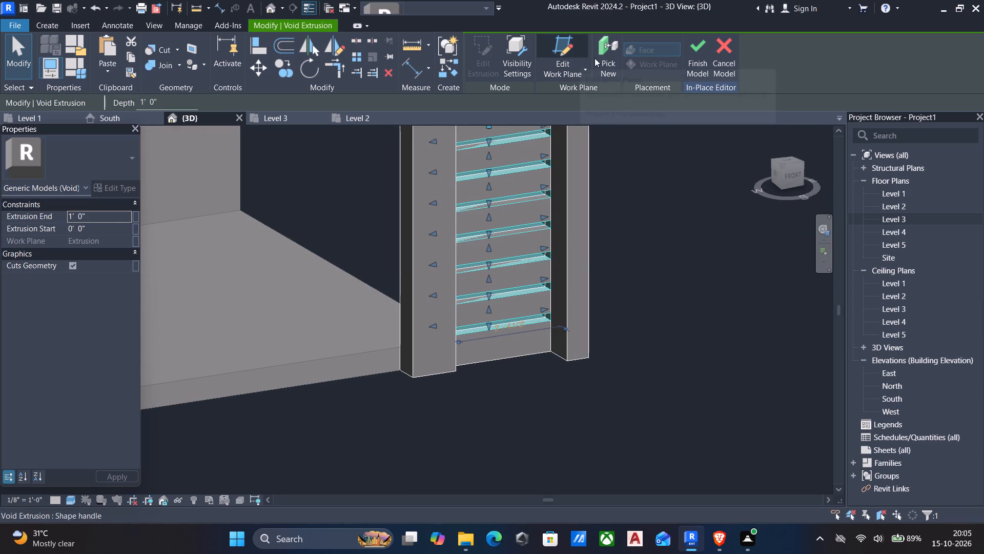
{"action": "left_click", "coordinate": [788, 169]}
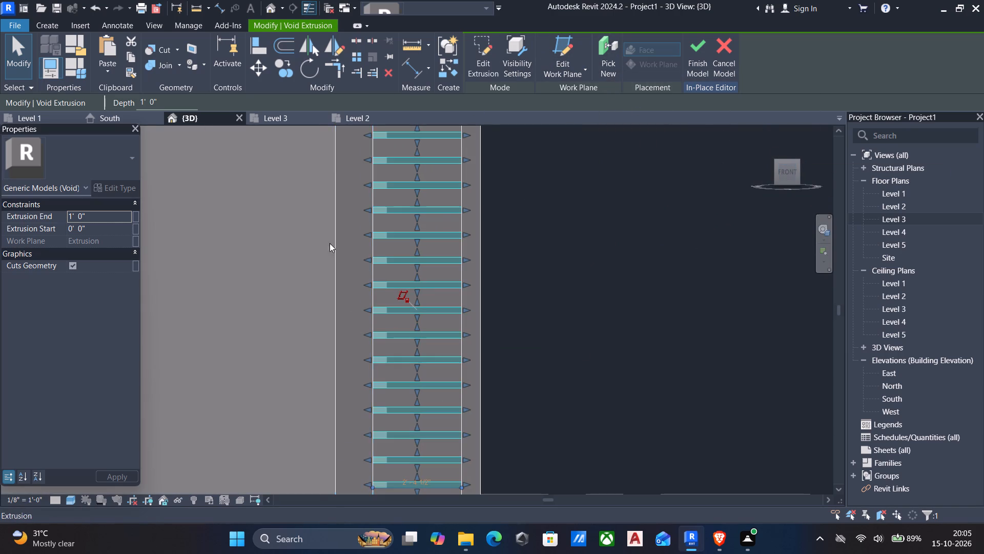
{"action": "left_click", "coordinate": [703, 46]}
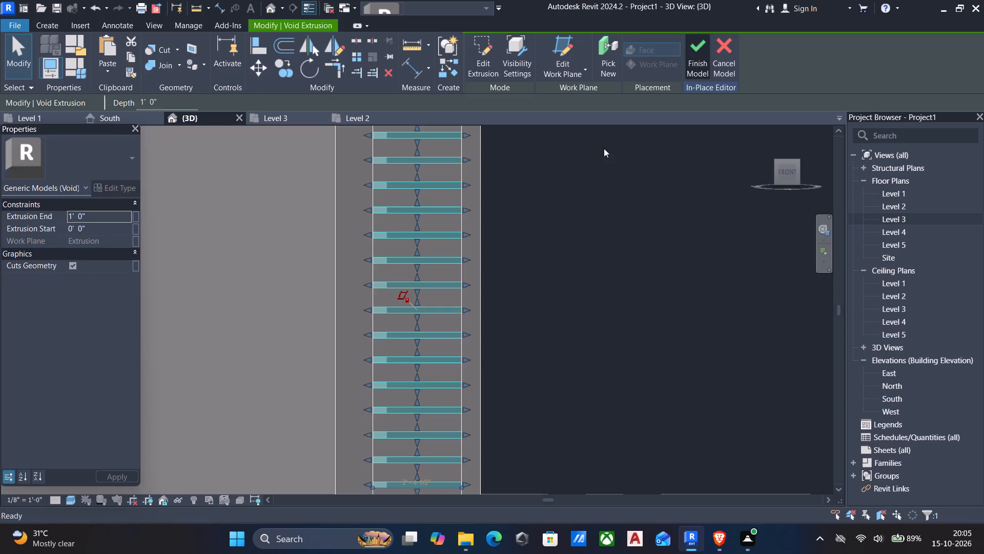
{"action": "scroll", "coordinate": [530, 226], "scroll_direction": "down", "scroll_amount": 4}
{"action": "left_click", "coordinate": [781, 505]}
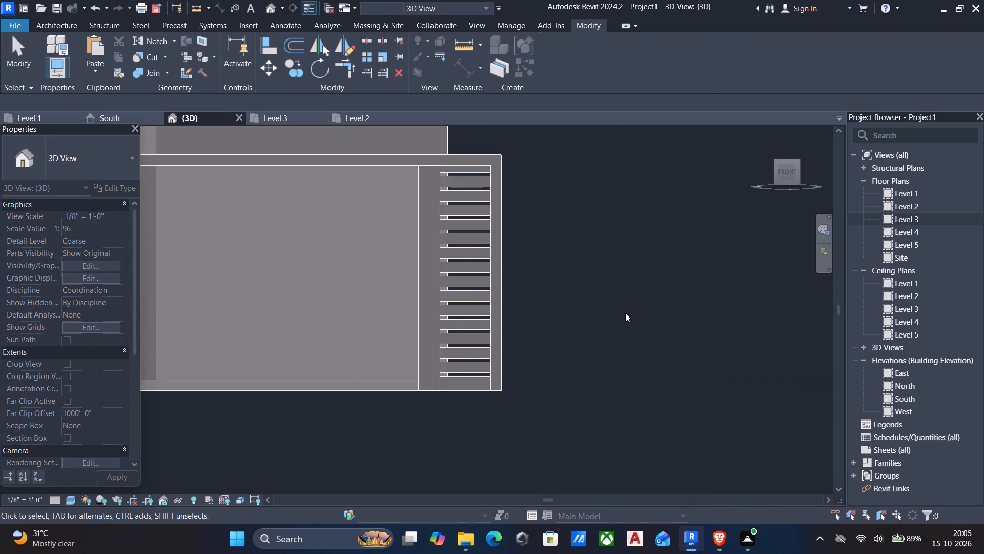
Examine the grooved entrance frame and the surrounding facade in the 3D view and the South elevation.
{"action": "scroll", "coordinate": [605, 301], "scroll_direction": "down", "scroll_amount": 4}
{"action": "middle_click_drag", "start_coordinate": [603, 298], "coordinate": [656, 412]}
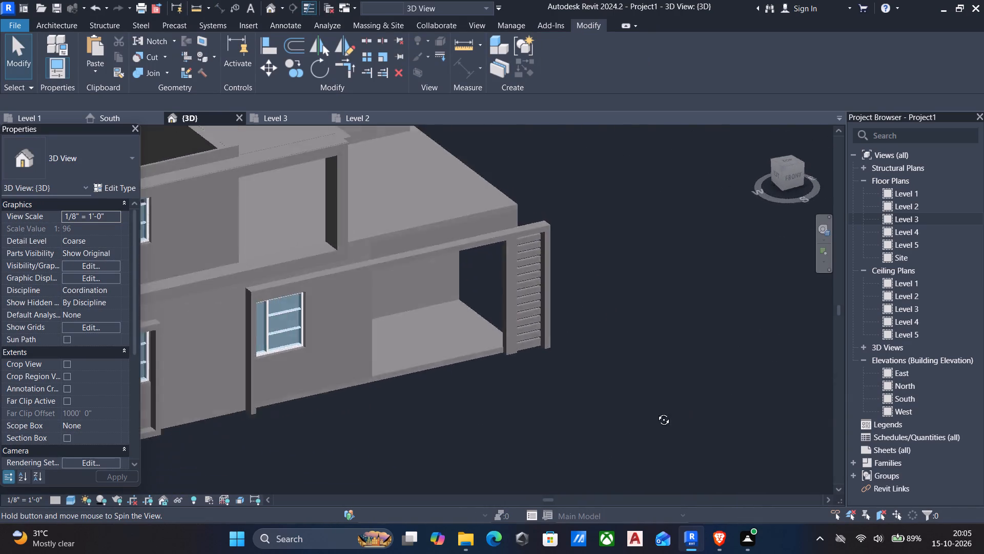
{"action": "middle_click_drag", "start_coordinate": [656, 412], "coordinate": [651, 385]}
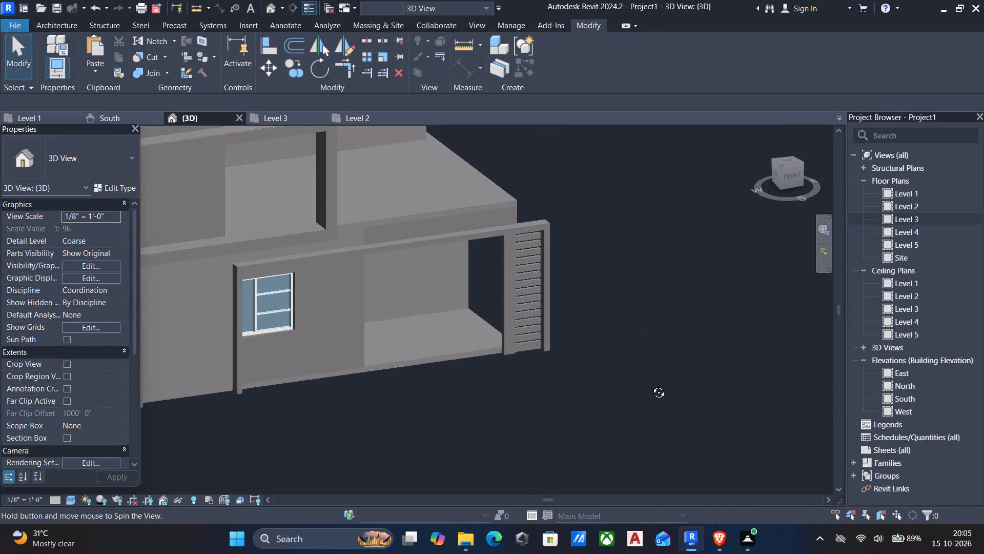
{"action": "middle_click_drag", "start_coordinate": [651, 385], "coordinate": [651, 384]}
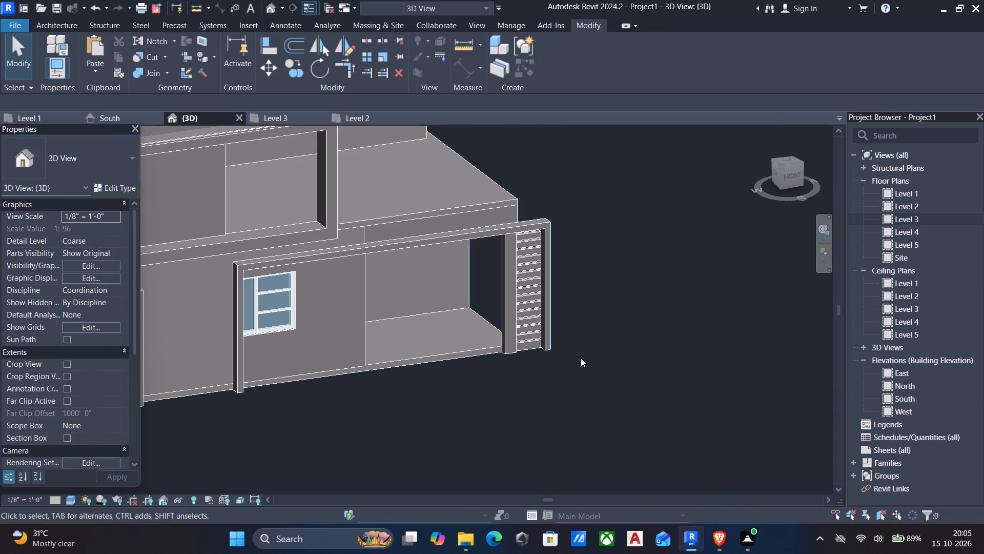
{"action": "middle_click_drag", "start_coordinate": [581, 359], "coordinate": [659, 363]}
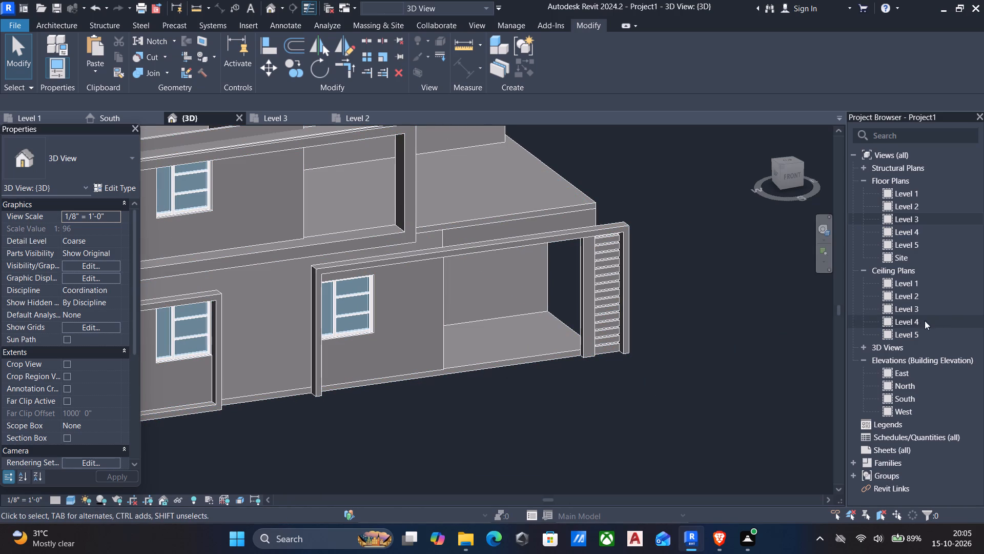
{"action": "scroll", "coordinate": [911, 409], "scroll_direction": "down", "scroll_amount": 4}
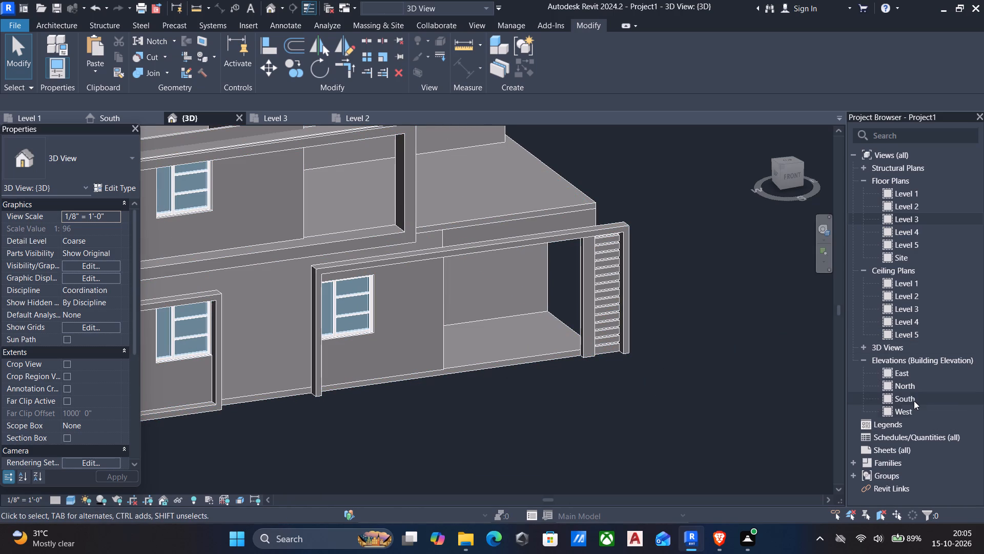
{"action": "double_click", "coordinate": [914, 401]}
{"action": "middle_click_drag", "start_coordinate": [683, 371], "coordinate": [707, 304]}
{"action": "scroll", "coordinate": [703, 302], "scroll_direction": "down", "scroll_amount": 1}
{"action": "scroll", "coordinate": [614, 354], "scroll_direction": "down", "scroll_amount": 2}
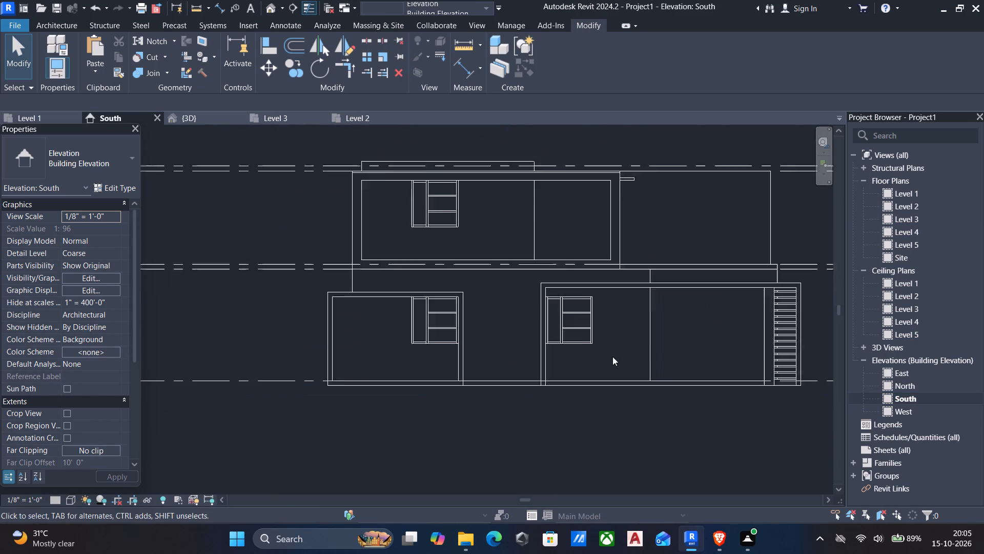
{"action": "scroll", "coordinate": [612, 357], "scroll_direction": "down", "scroll_amount": 1}
{"action": "middle_click_drag", "start_coordinate": [680, 376], "coordinate": [679, 376]}
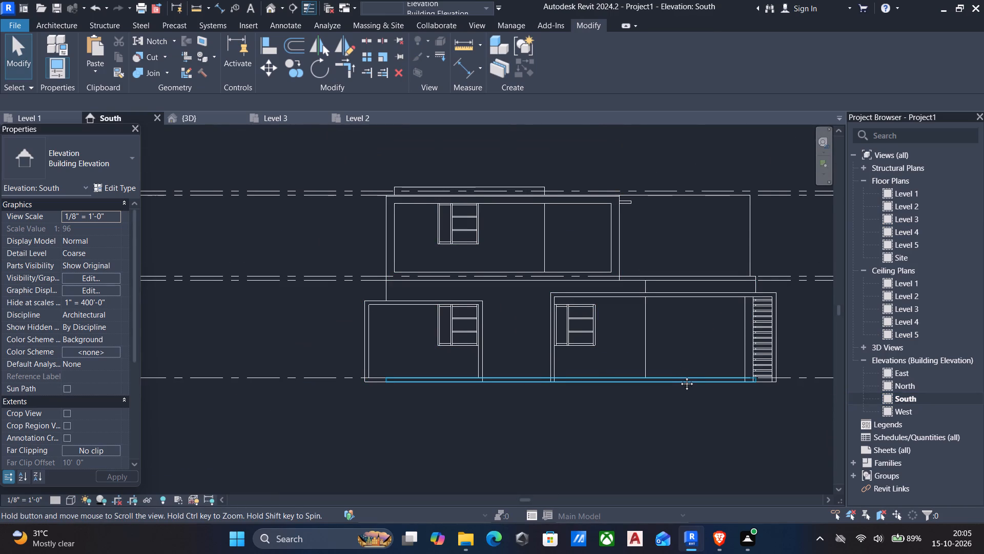
{"action": "middle_click_drag", "start_coordinate": [679, 376], "coordinate": [627, 372]}
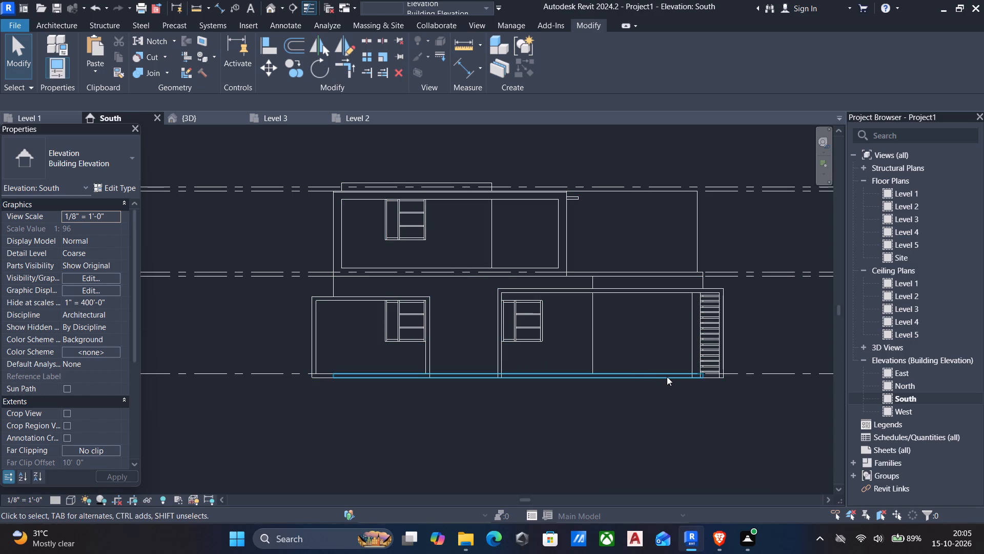
{"action": "scroll", "coordinate": [690, 386], "scroll_direction": "up", "scroll_amount": 4}
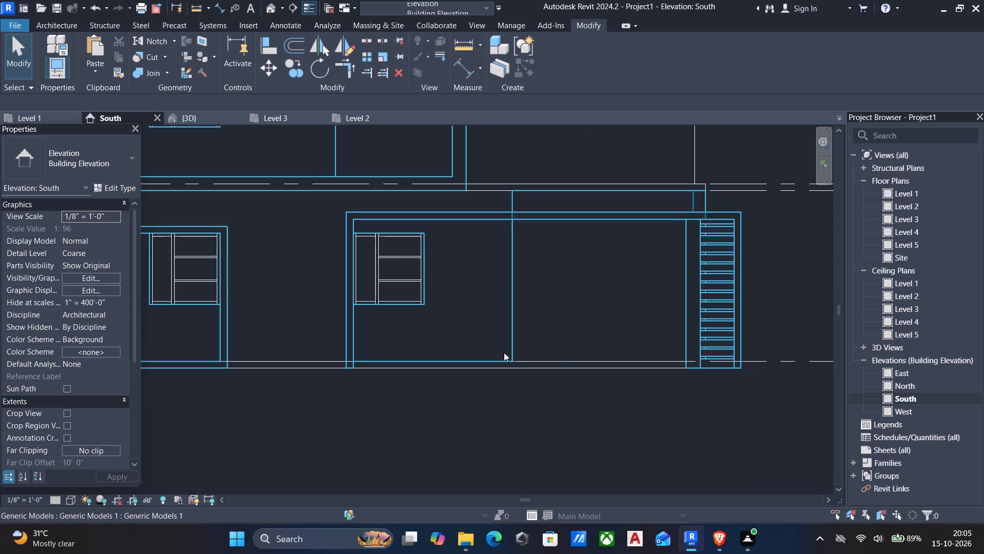
{"action": "scroll", "coordinate": [525, 358], "scroll_direction": "down", "scroll_amount": 2}
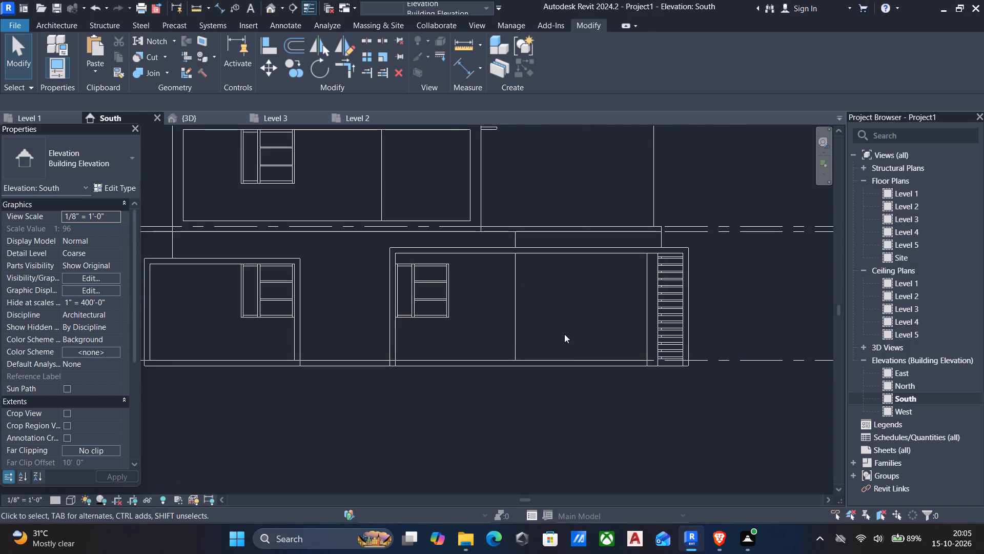
{"action": "middle_click_drag", "start_coordinate": [562, 339], "coordinate": [537, 349], "text": "shift"}
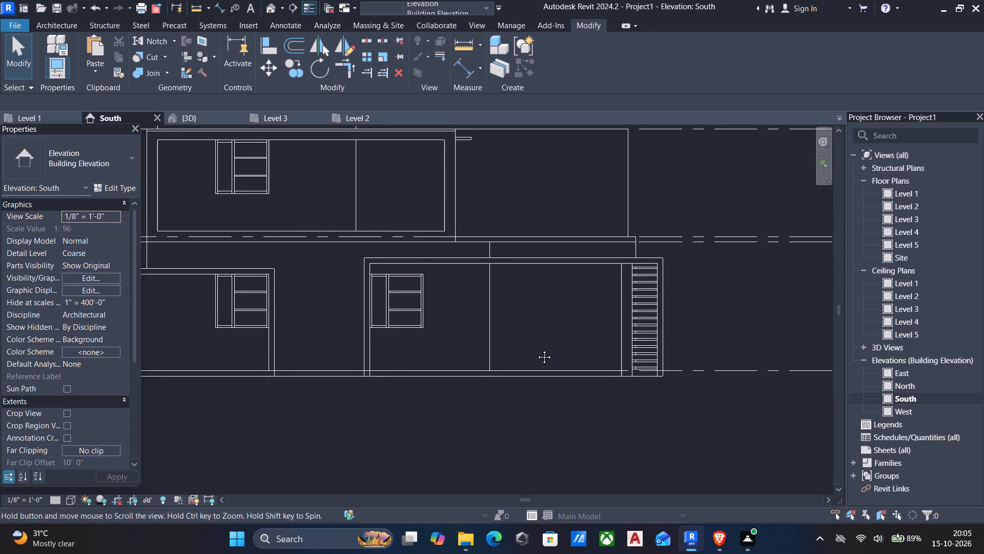
{"action": "middle_click_drag", "start_coordinate": [537, 349], "coordinate": [536, 349], "text": "shift"}
In the 3D view, set the sill height of the 4'x7' single-panel wood entrance door on Level 1 to 2'.
{"action": "left_click", "coordinate": [273, 6]}
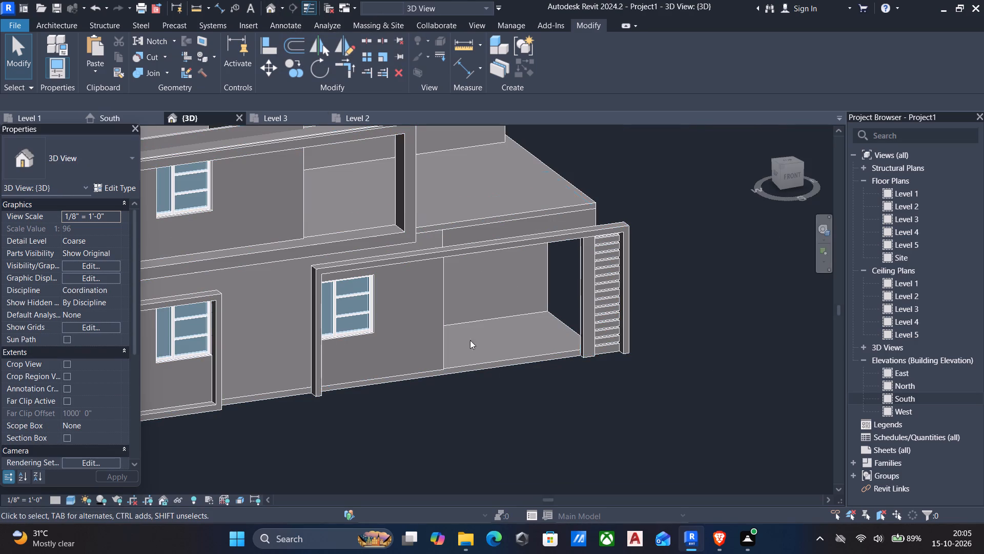
{"action": "middle_click_drag", "start_coordinate": [540, 345], "coordinate": [429, 344], "text": "shift"}
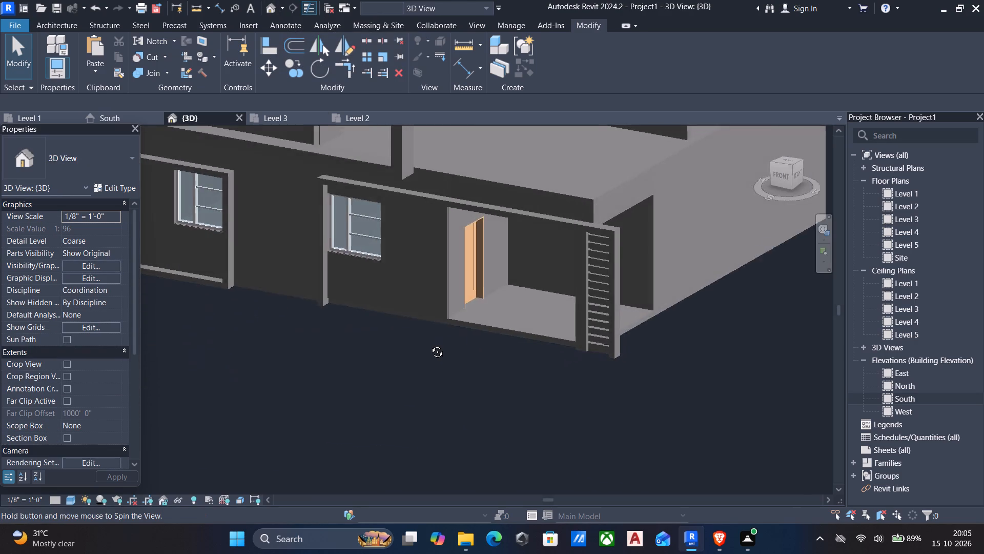
{"action": "middle_click_drag", "start_coordinate": [429, 344], "coordinate": [427, 258], "text": "shift"}
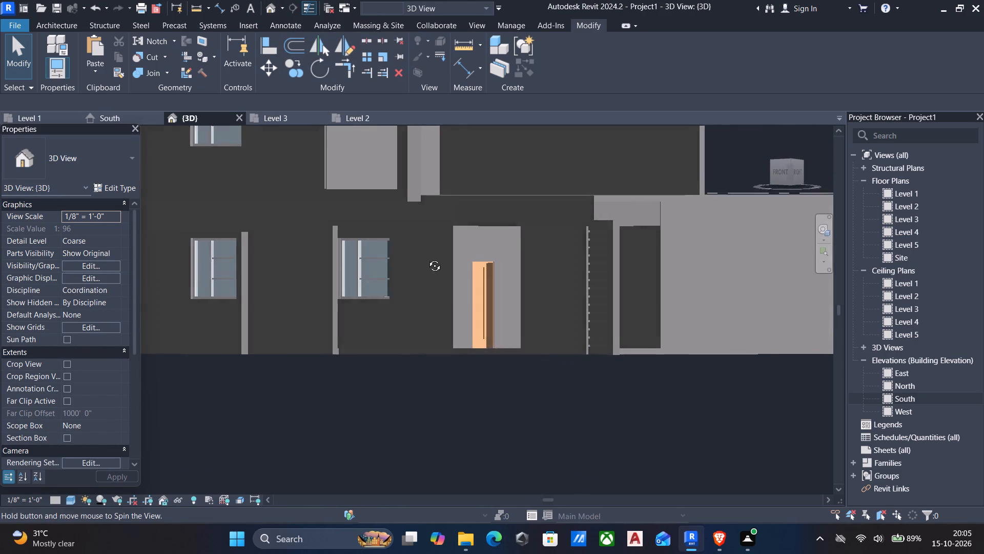
{"action": "middle_click_drag", "start_coordinate": [427, 258], "coordinate": [428, 258], "text": "shift"}
{"action": "left_click", "coordinate": [477, 278]}
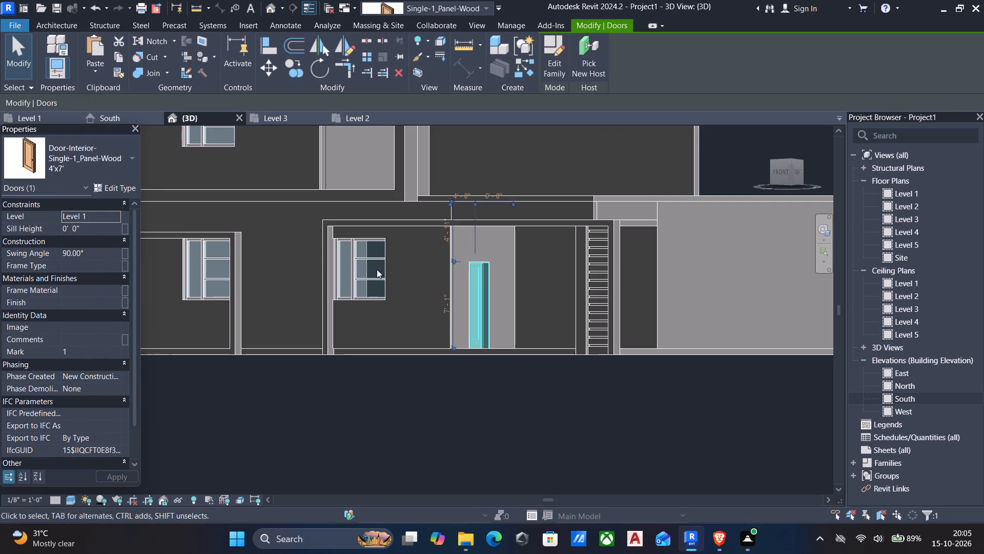
{"action": "left_click", "coordinate": [100, 230]}
{"action": "type", "text": "2'"}
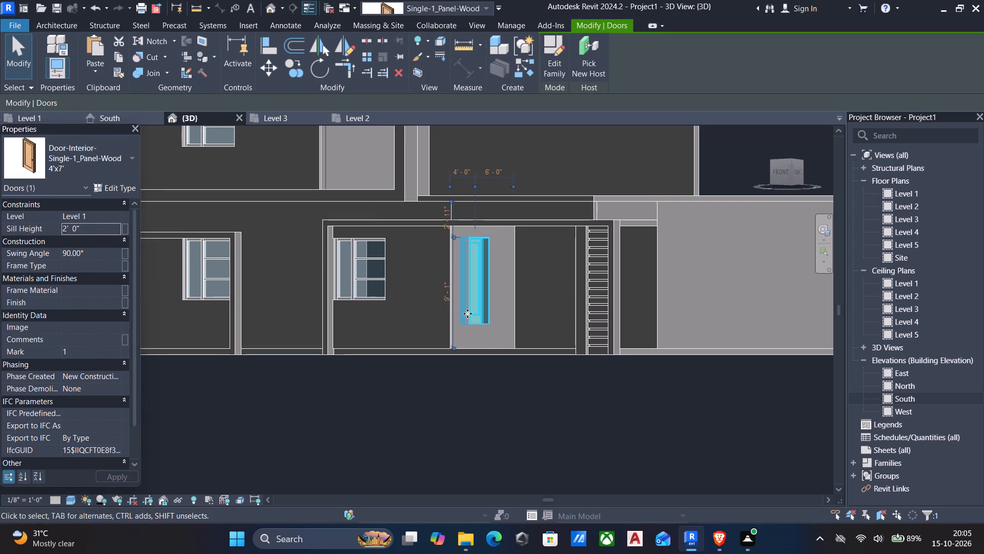
{"action": "middle_click_drag", "start_coordinate": [465, 318], "coordinate": [360, 301], "text": "shift"}
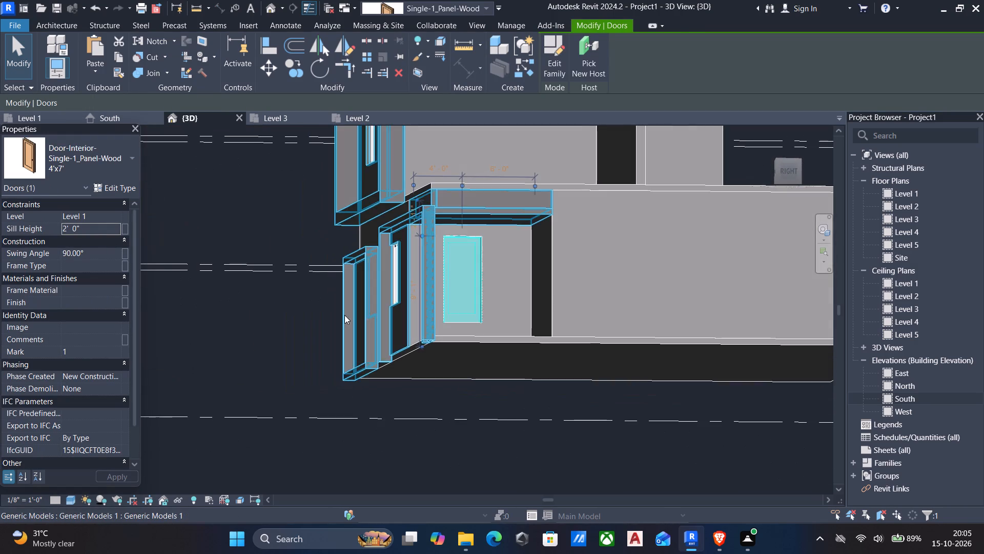
{"action": "key", "text": "Escape"}
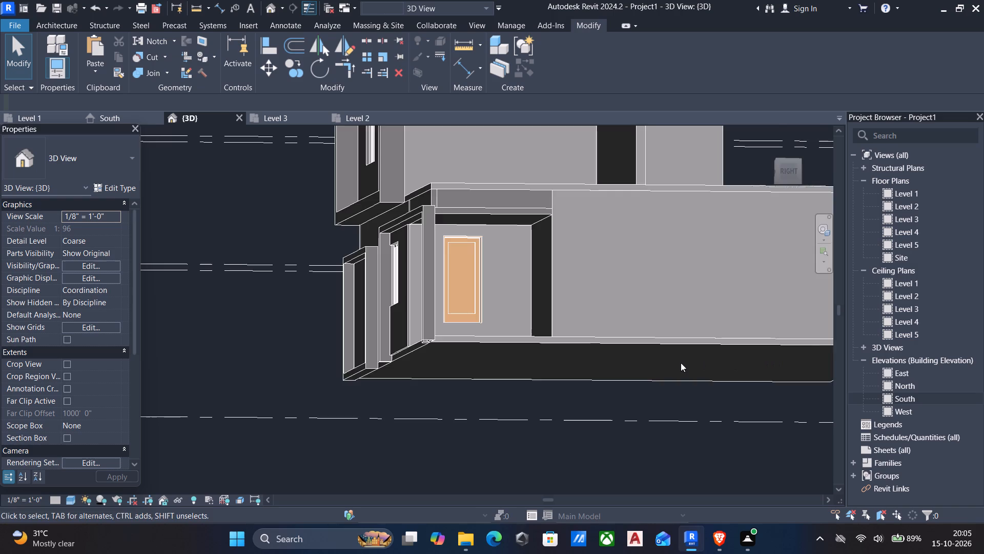
In the East elevation, measure from the entrance door's bottom corner down to the underside of the ground floor slab.
{"action": "middle_click_drag", "start_coordinate": [676, 366], "coordinate": [654, 394], "text": "shift"}
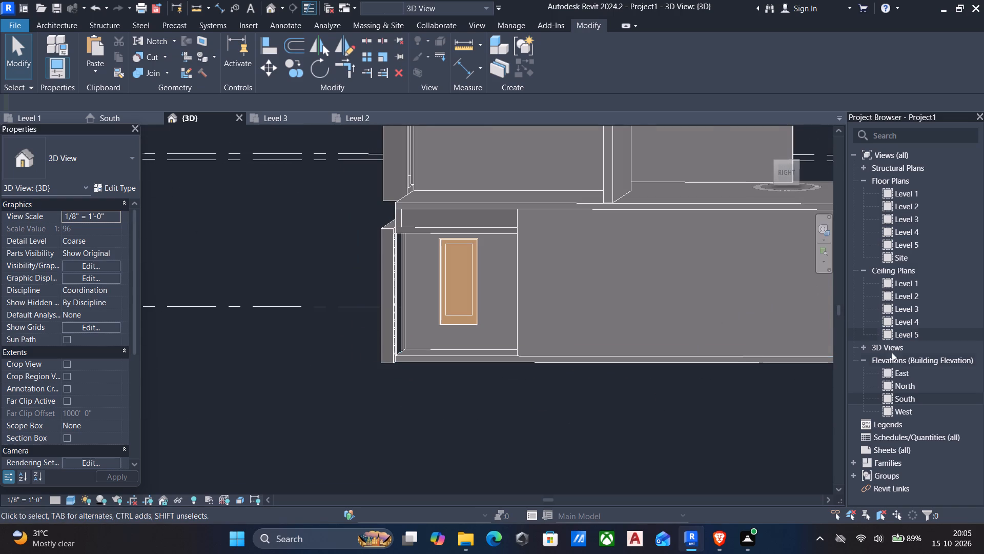
{"action": "double_click", "coordinate": [905, 374]}
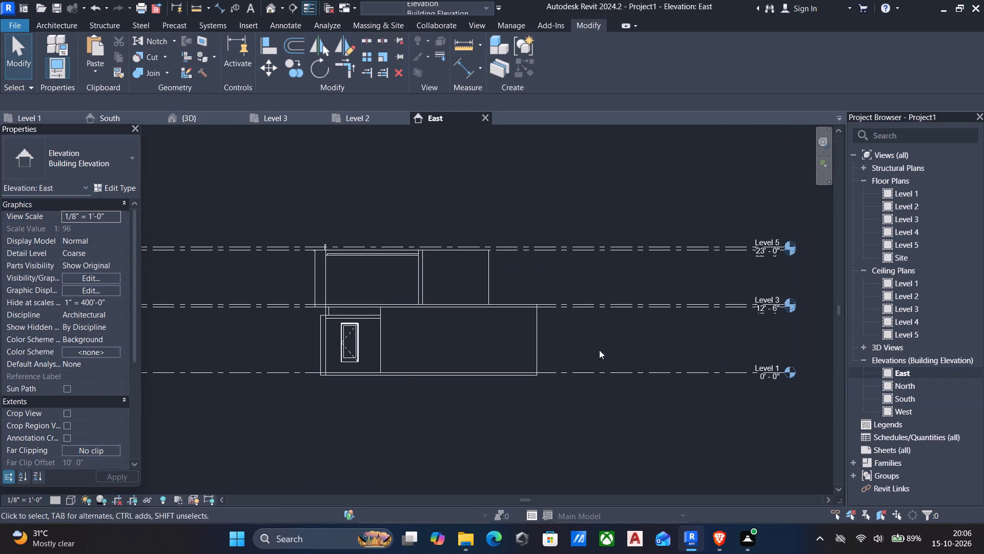
{"action": "scroll", "coordinate": [338, 354], "scroll_direction": "up", "scroll_amount": 4}
{"action": "scroll", "coordinate": [360, 285], "scroll_direction": "up", "scroll_amount": 1}
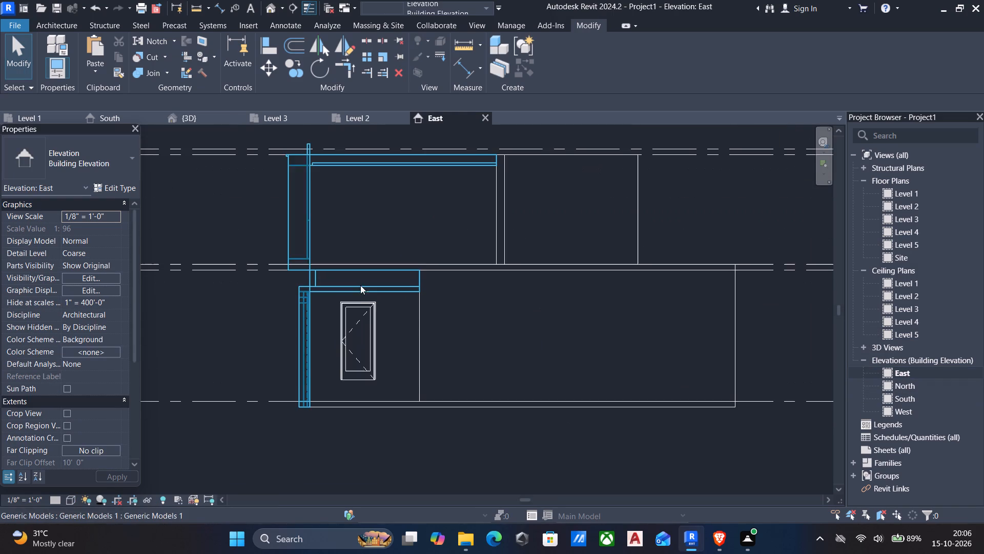
{"action": "type", "text": "dd"}
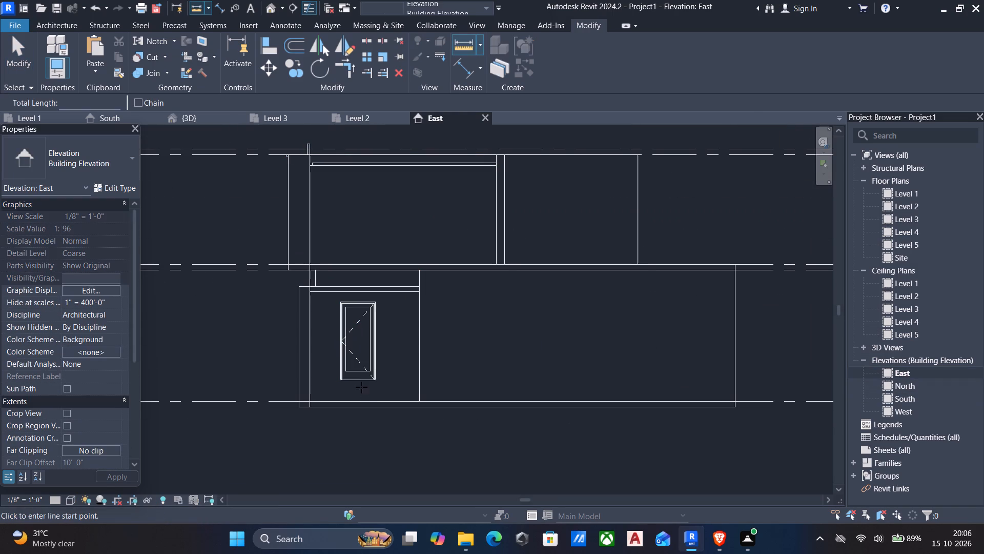
{"action": "scroll", "coordinate": [361, 389], "scroll_direction": "up", "scroll_amount": 9}
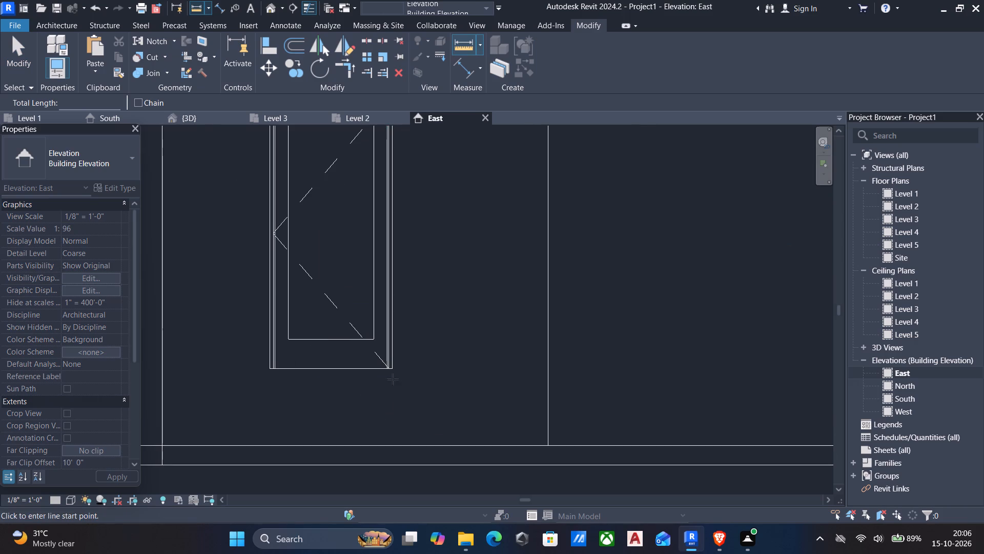
{"action": "left_click", "coordinate": [394, 372]}
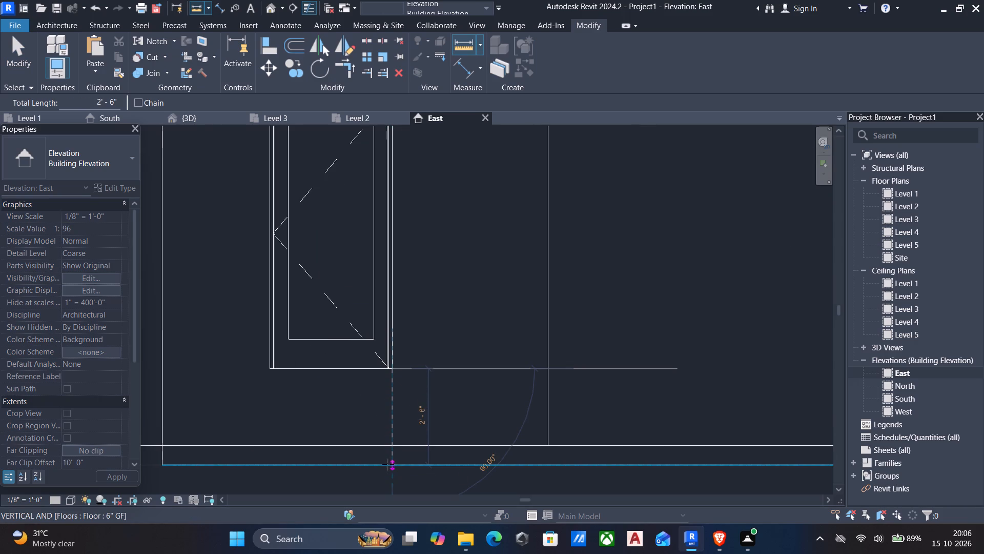
{"action": "left_click", "coordinate": [388, 463]}
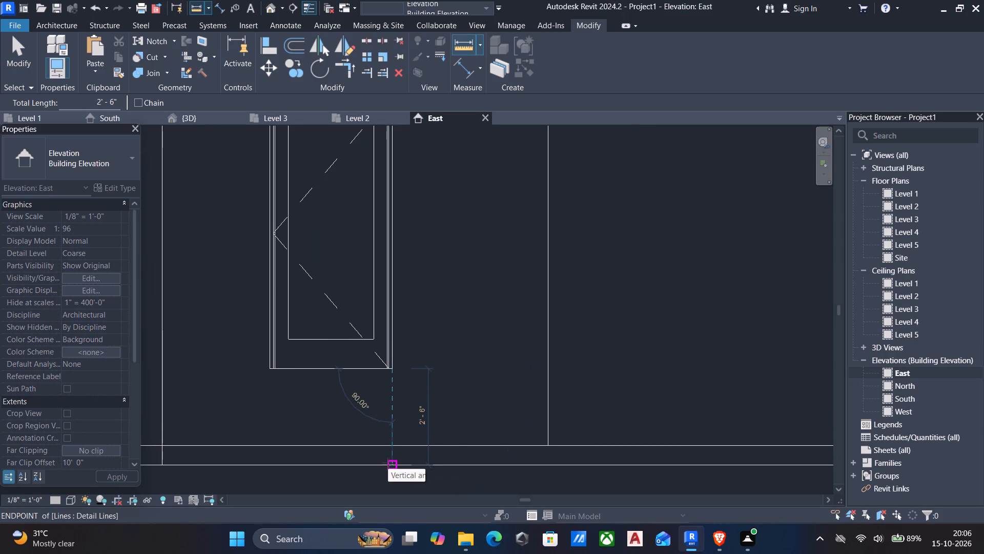
{"action": "key", "text": "Escape"}
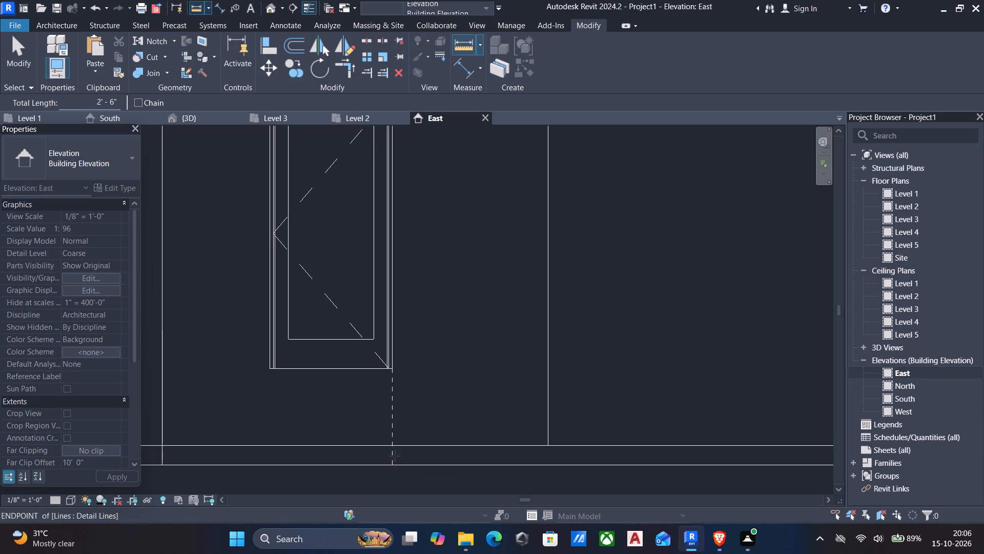
{"action": "scroll", "coordinate": [395, 456], "scroll_direction": "down", "scroll_amount": 1}
{"action": "key", "text": "Escape"}
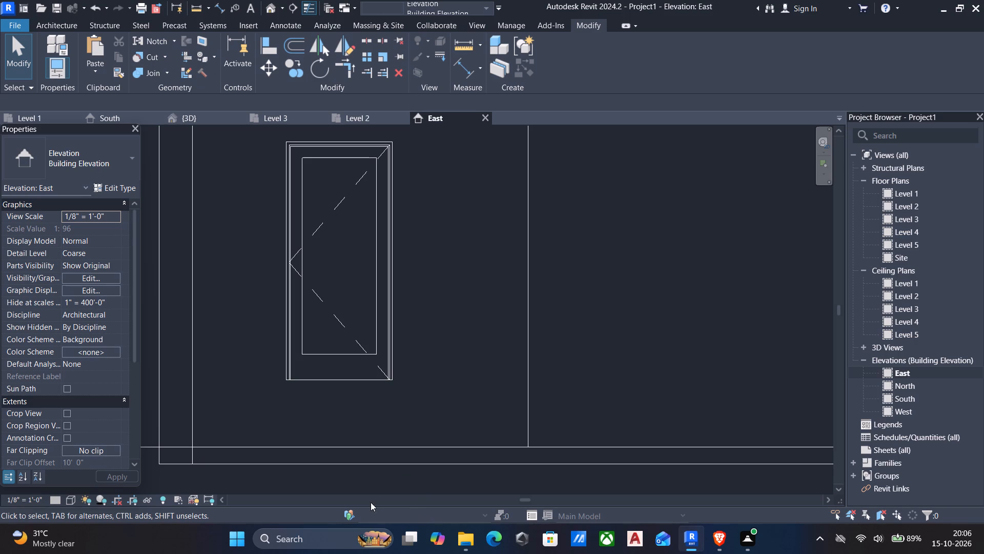
In the South elevation, raise the 6" GF floor to a height offset of 0' 6" from Level 1.
{"action": "left_click", "coordinate": [271, 11]}
{"action": "scroll", "coordinate": [335, 197], "scroll_direction": "down", "scroll_amount": 3}
{"action": "middle_click_drag", "start_coordinate": [413, 300], "coordinate": [435, 290], "text": "shift"}
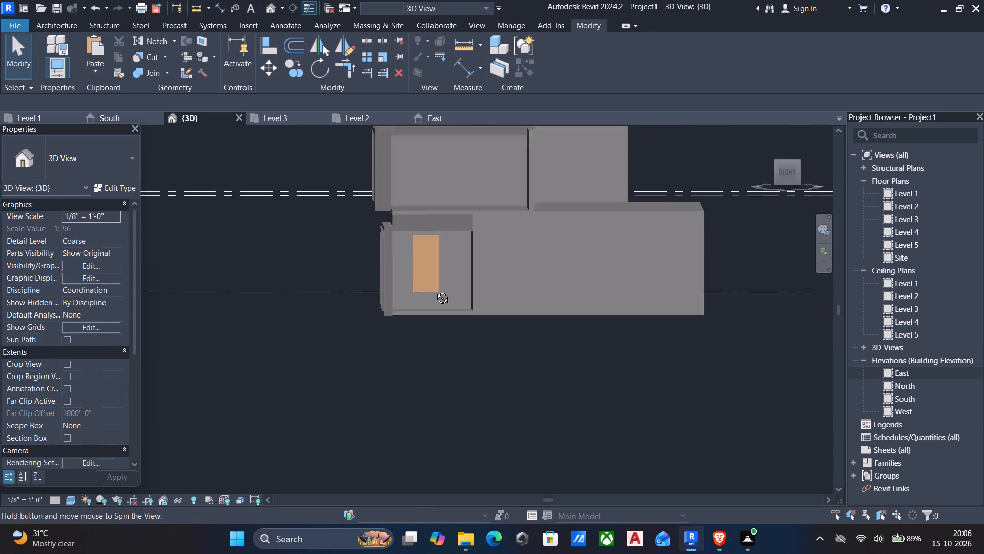
{"action": "middle_click_drag", "start_coordinate": [435, 290], "coordinate": [596, 315], "text": "shift"}
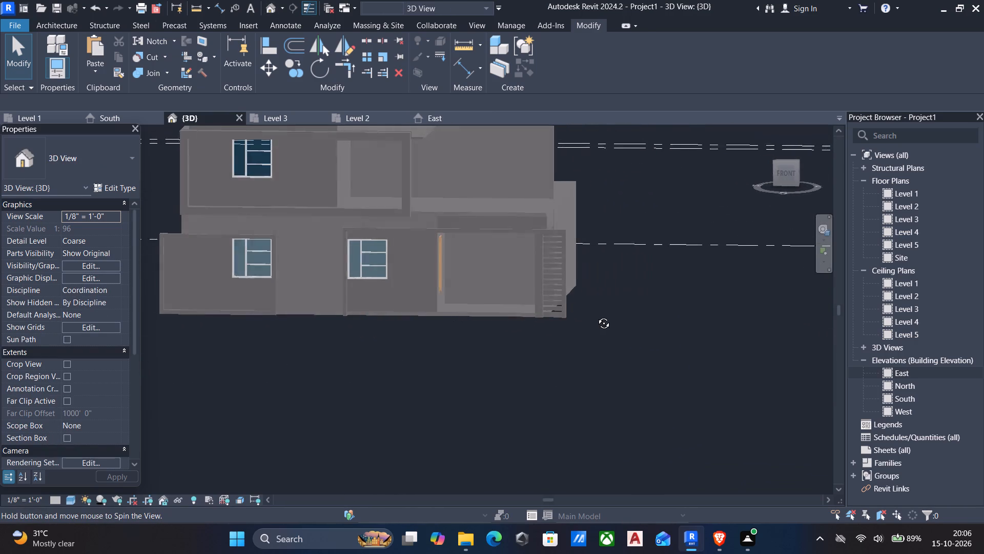
{"action": "middle_click_drag", "start_coordinate": [596, 315], "coordinate": [597, 315], "text": "shift"}
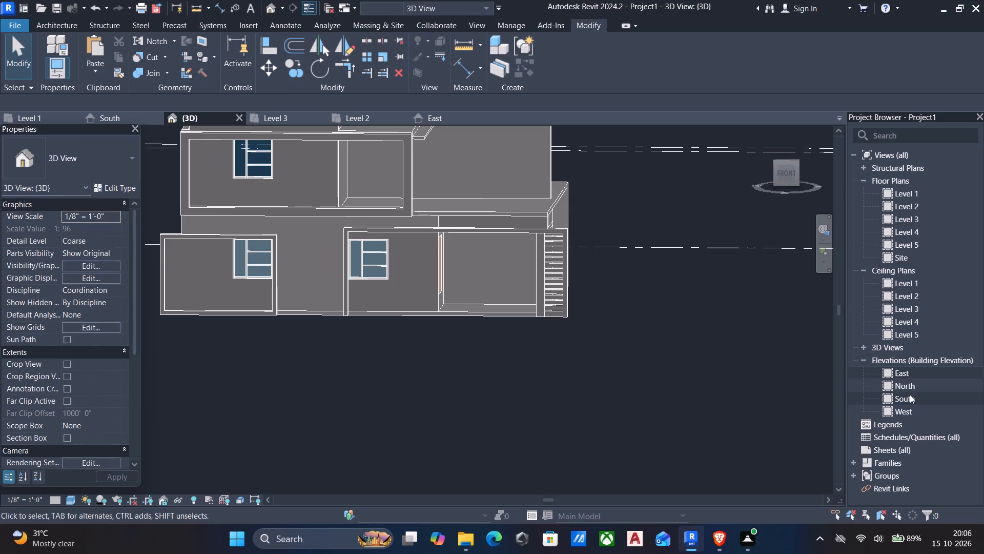
{"action": "double_click", "coordinate": [910, 394]}
{"action": "left_click", "coordinate": [547, 366]}
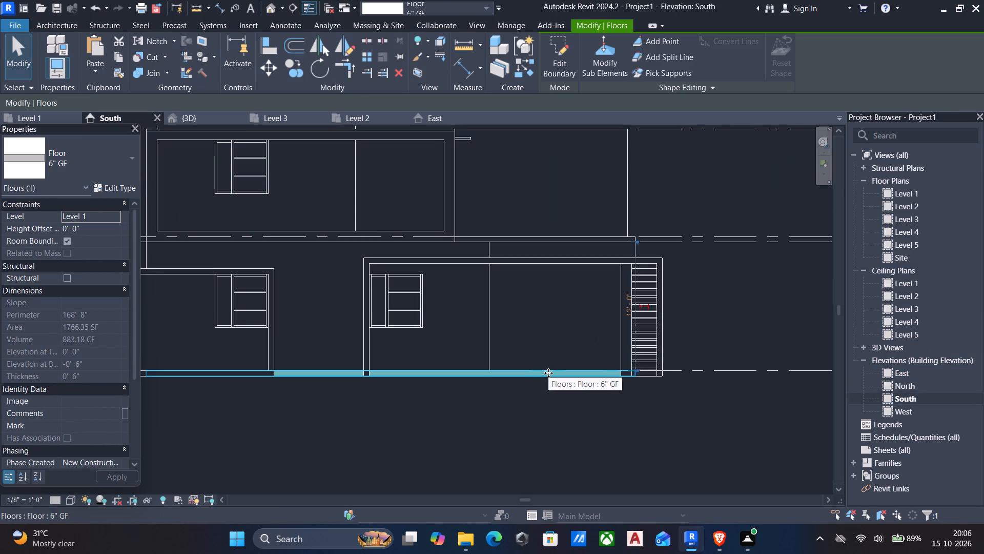
{"action": "key", "text": "Up"}
{"action": "scroll", "coordinate": [496, 376], "scroll_direction": "up", "scroll_amount": 5}
{"action": "key", "text": "Up"}
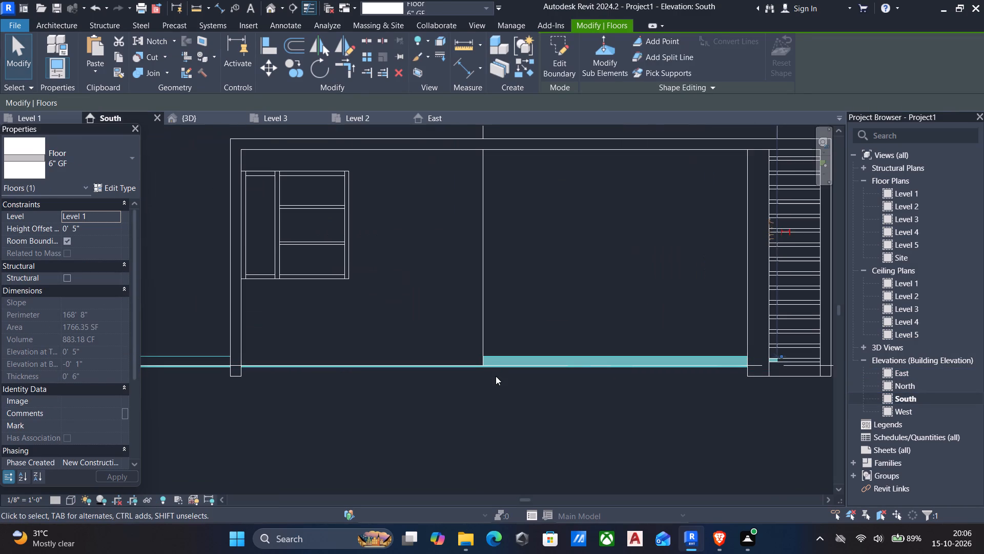
{"action": "scroll", "coordinate": [487, 365], "scroll_direction": "up", "scroll_amount": 4}
{"action": "key", "text": "Up"}
{"action": "scroll", "coordinate": [501, 384], "scroll_direction": "down", "scroll_amount": 6}
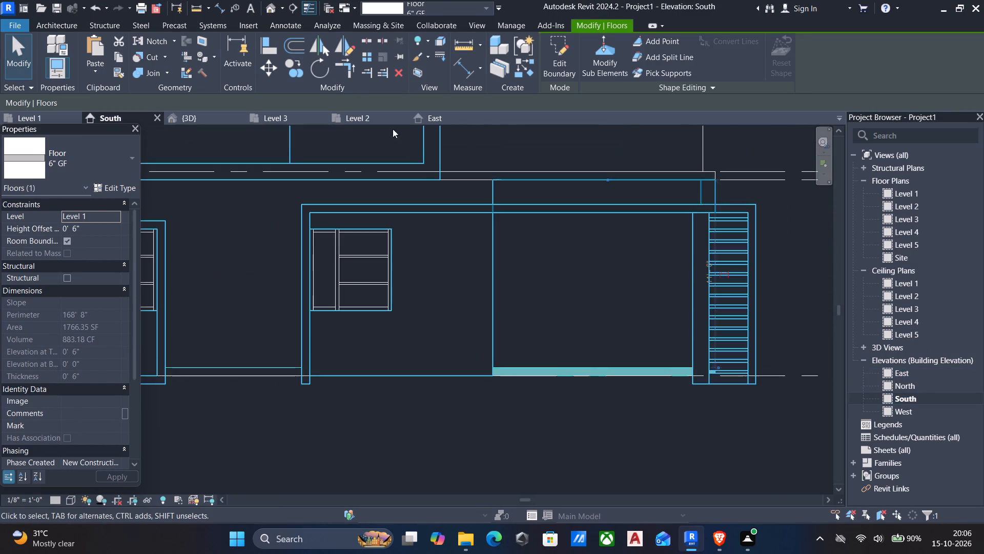
{"action": "middle_click_drag", "start_coordinate": [375, 311], "coordinate": [503, 271]}
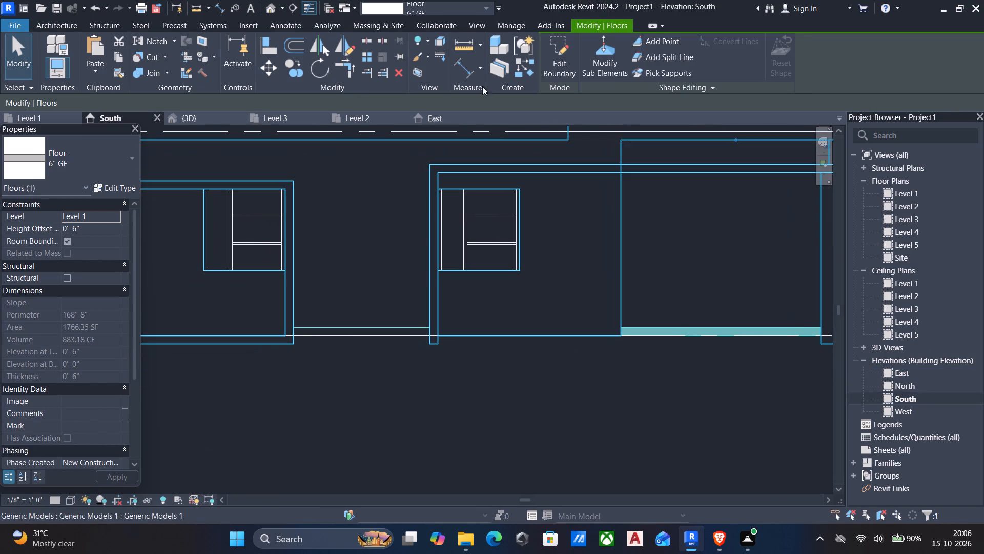
From the front in 3D, edit the closed ground-floor frame's in-place extrusion, raising both bottom sketch lines until its base meets the floor's underside.
{"action": "left_click", "coordinate": [269, 8]}
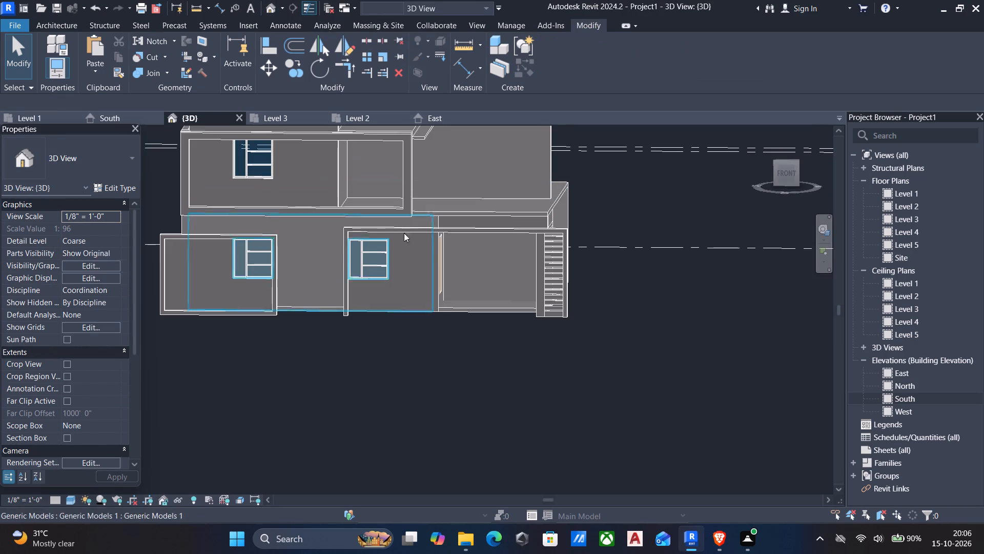
{"action": "middle_click_drag", "start_coordinate": [401, 293], "coordinate": [430, 250]}
{"action": "left_click", "coordinate": [781, 171]}
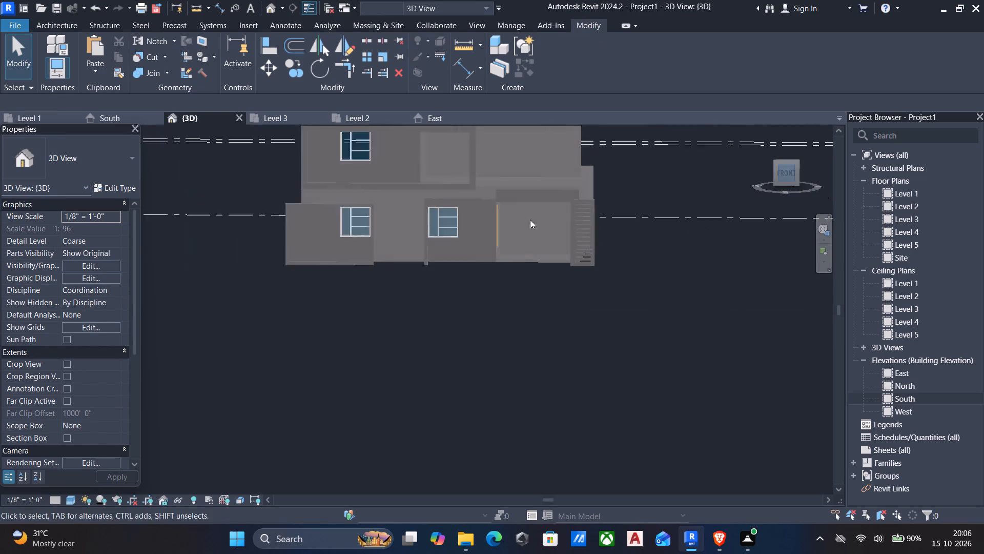
{"action": "scroll", "coordinate": [420, 294], "scroll_direction": "up", "scroll_amount": 5}
{"action": "scroll", "coordinate": [360, 367], "scroll_direction": "up", "scroll_amount": 9}
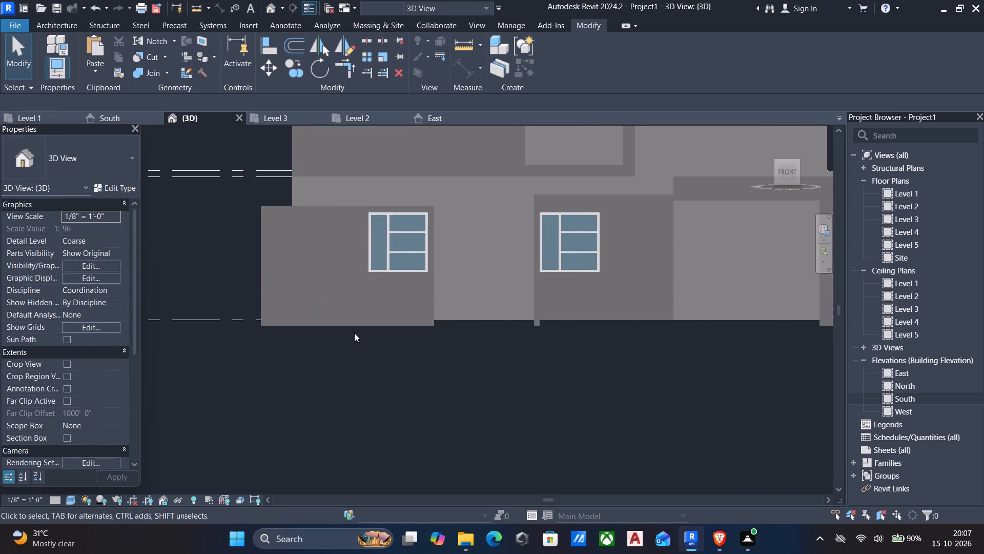
{"action": "left_click", "coordinate": [355, 326]}
{"action": "left_click", "coordinate": [555, 52]}
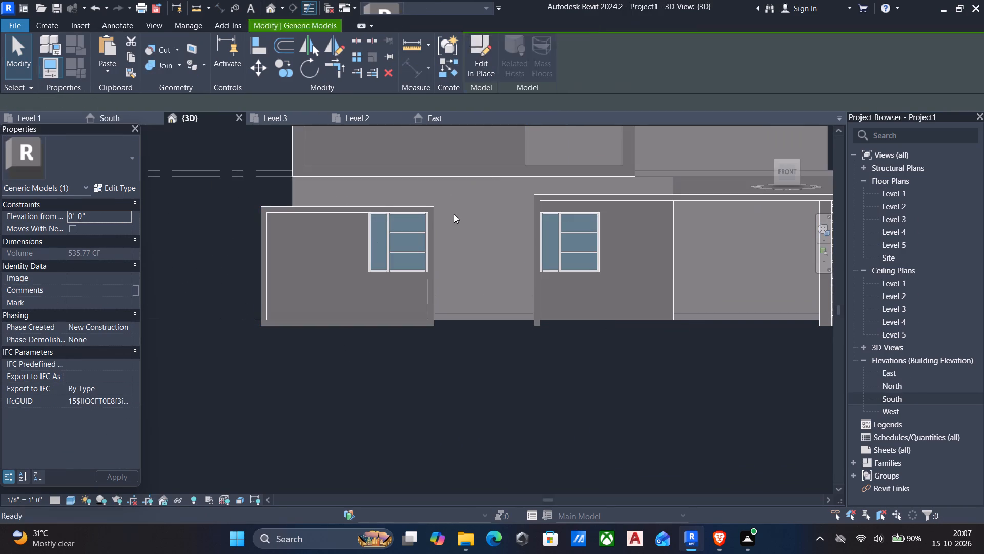
{"action": "left_click", "coordinate": [338, 324]}
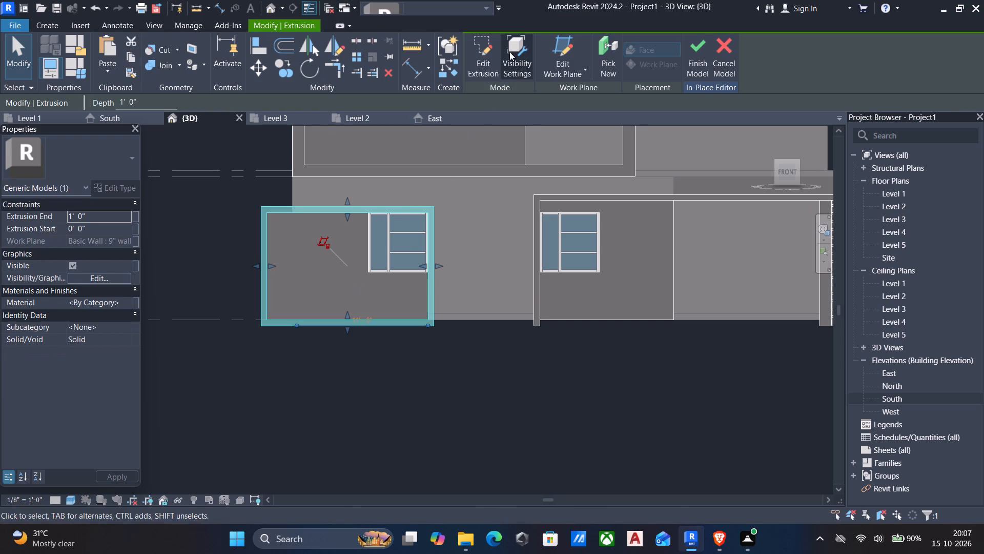
{"action": "left_click", "coordinate": [485, 56]}
{"action": "left_click_drag", "start_coordinate": [371, 355], "coordinate": [348, 307]}
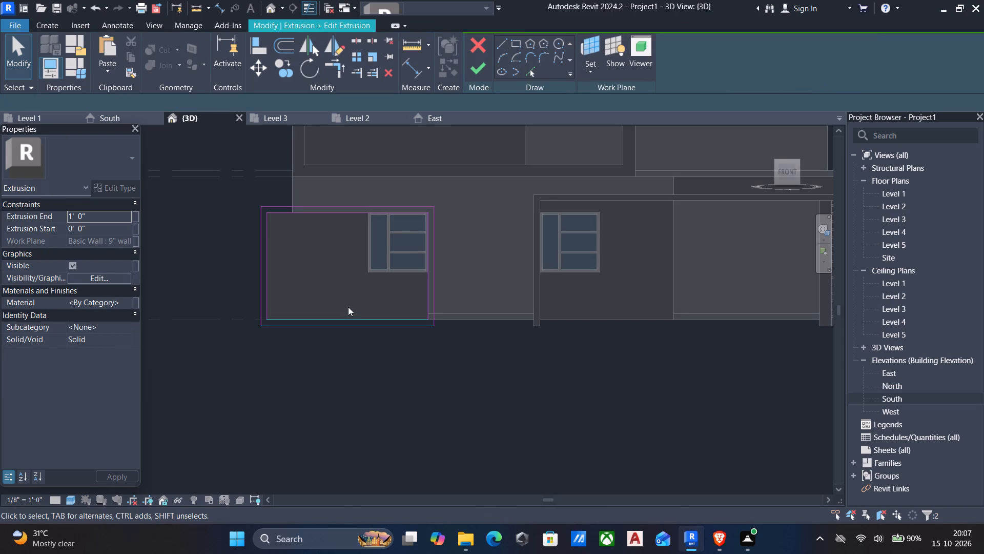
{"action": "key", "text": "Up"}
{"action": "key", "text": "Up"}
{"action": "scroll", "coordinate": [393, 330], "scroll_direction": "up", "scroll_amount": 4}
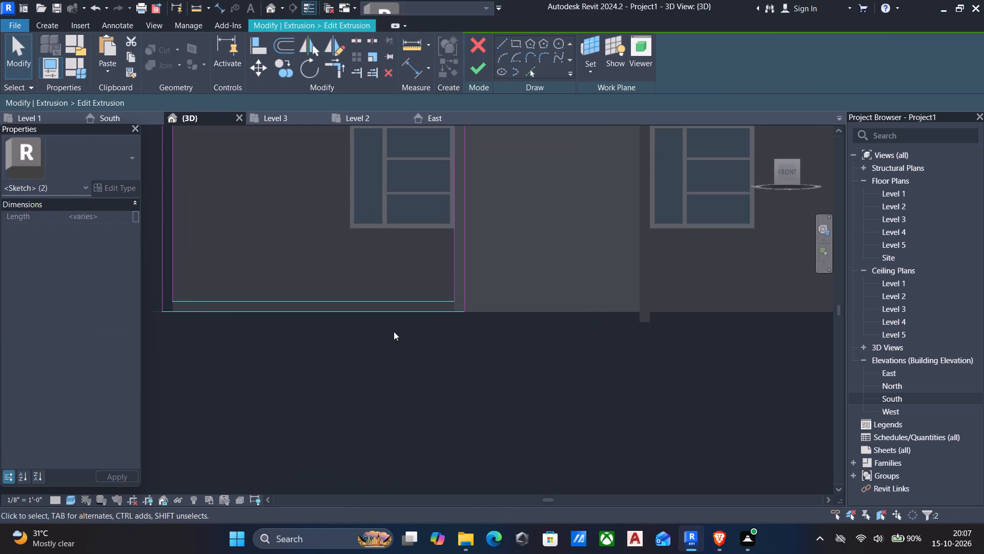
{"action": "middle_click_drag", "start_coordinate": [431, 349], "coordinate": [382, 349]}
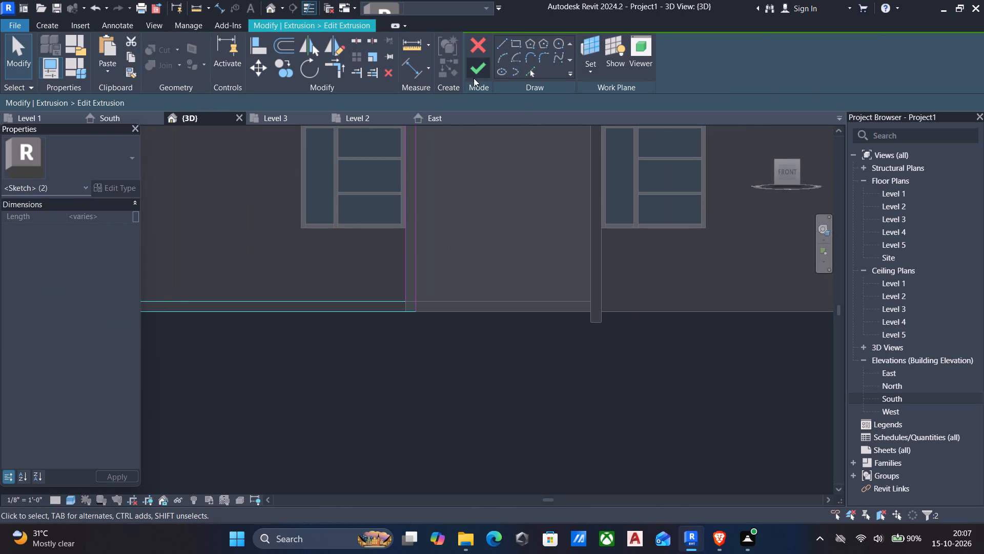
{"action": "left_click", "coordinate": [475, 71]}
Edit the open entrance frame's extrusion, raising the bottom sketch line of each leg to the floor's underside, and finish the sketch.
{"action": "left_click", "coordinate": [598, 316]}
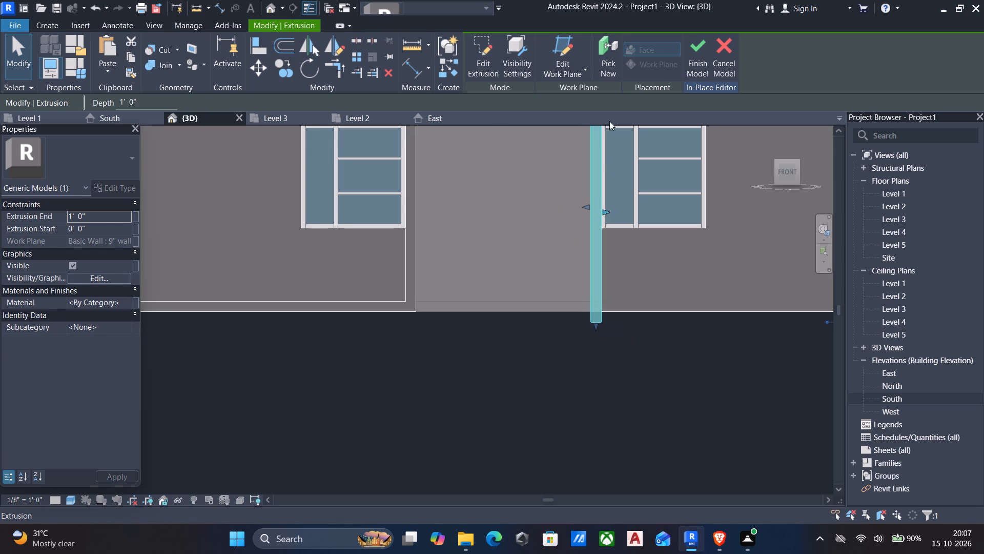
{"action": "left_click", "coordinate": [479, 56]}
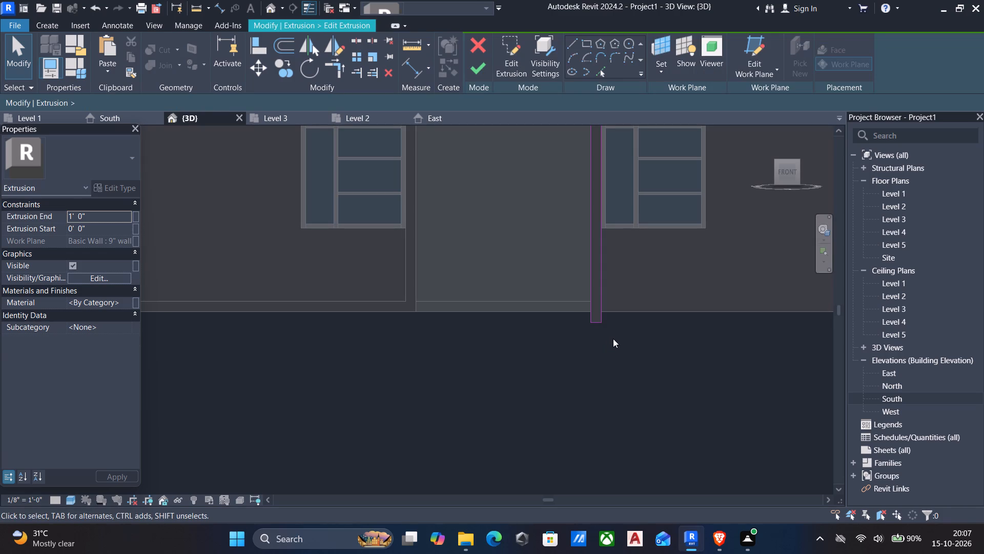
{"action": "left_click", "coordinate": [596, 322]}
{"action": "key", "text": "Up"}
{"action": "key", "text": "Up"}
{"action": "key", "text": "Up"}
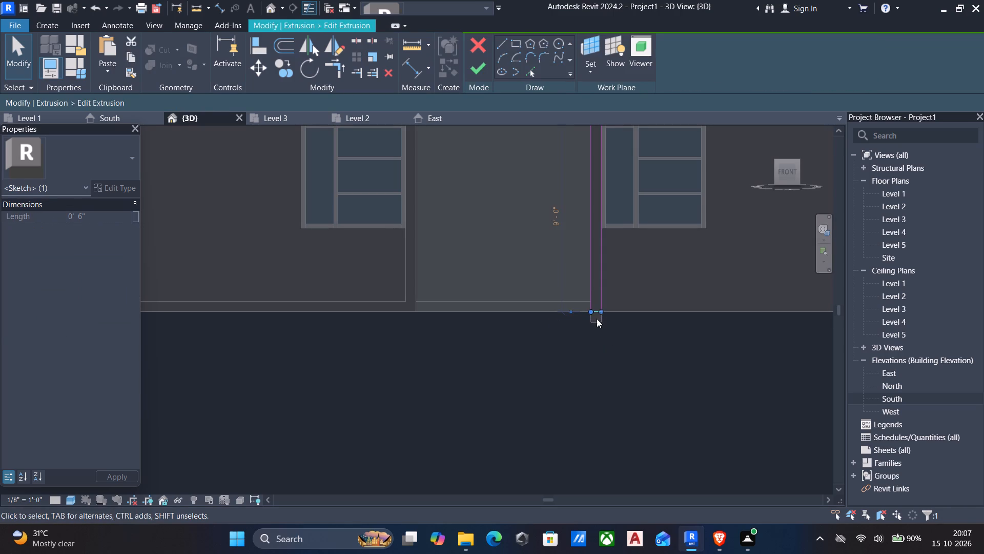
{"action": "scroll", "coordinate": [597, 319], "scroll_direction": "down", "scroll_amount": 5}
{"action": "middle_click_drag", "start_coordinate": [593, 320], "coordinate": [391, 291]}
{"action": "scroll", "coordinate": [675, 289], "scroll_direction": "up", "scroll_amount": 4}
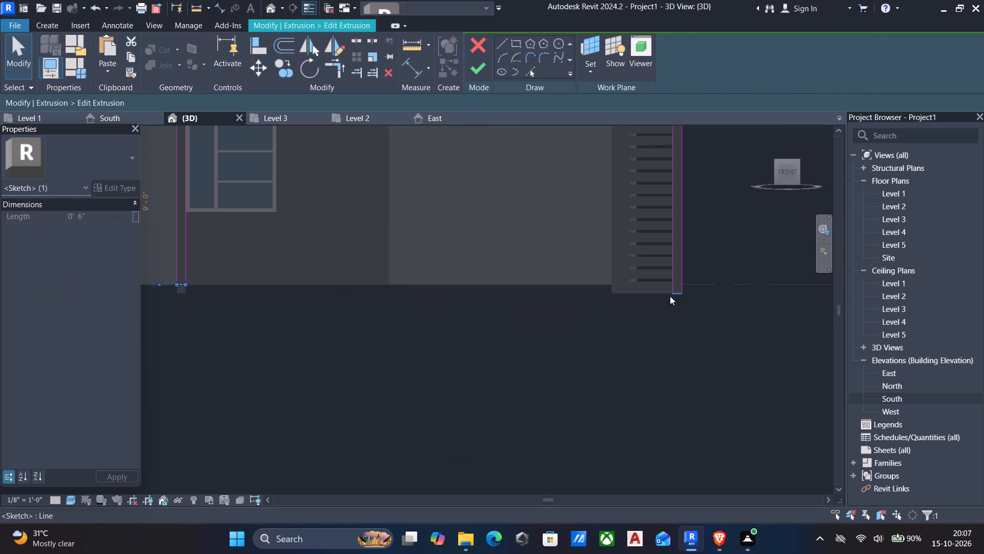
{"action": "left_click", "coordinate": [679, 296]}
{"action": "key", "text": "Up"}
{"action": "key", "text": "Up"}
{"action": "key", "text": "Up"}
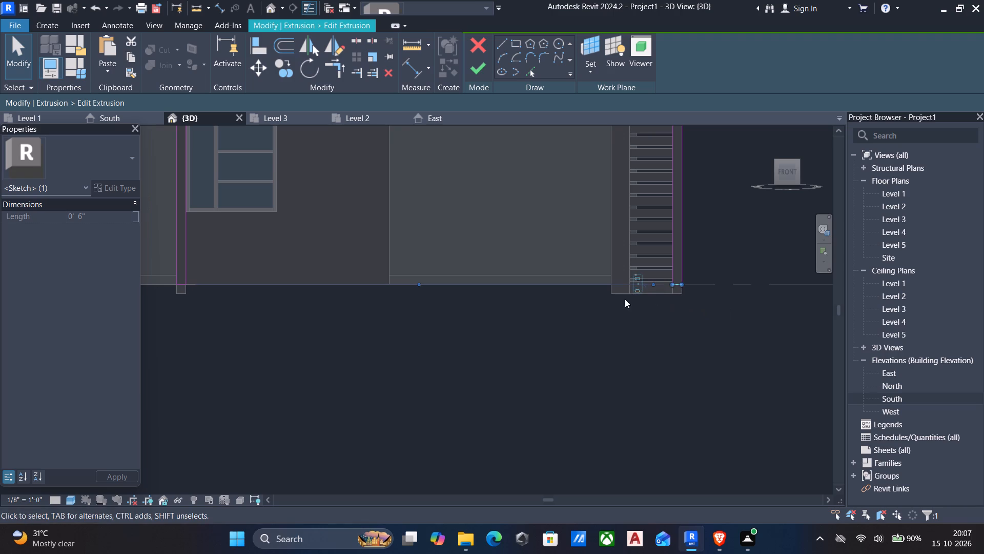
{"action": "scroll", "coordinate": [547, 304], "scroll_direction": "up", "scroll_amount": 1}
{"action": "middle_click_drag", "start_coordinate": [545, 308], "coordinate": [594, 312]}
{"action": "scroll", "coordinate": [606, 314], "scroll_direction": "down", "scroll_amount": 4}
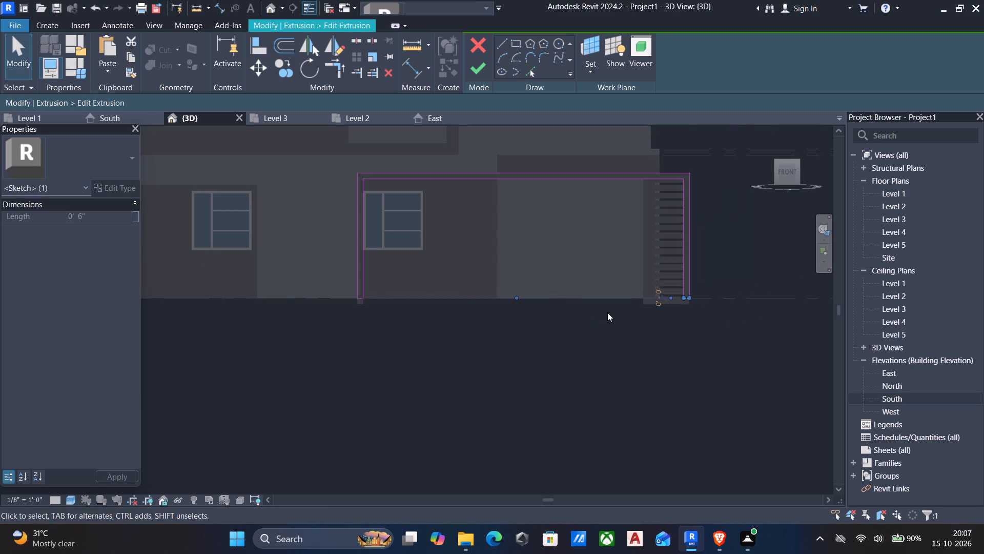
{"action": "left_click", "coordinate": [480, 77]}
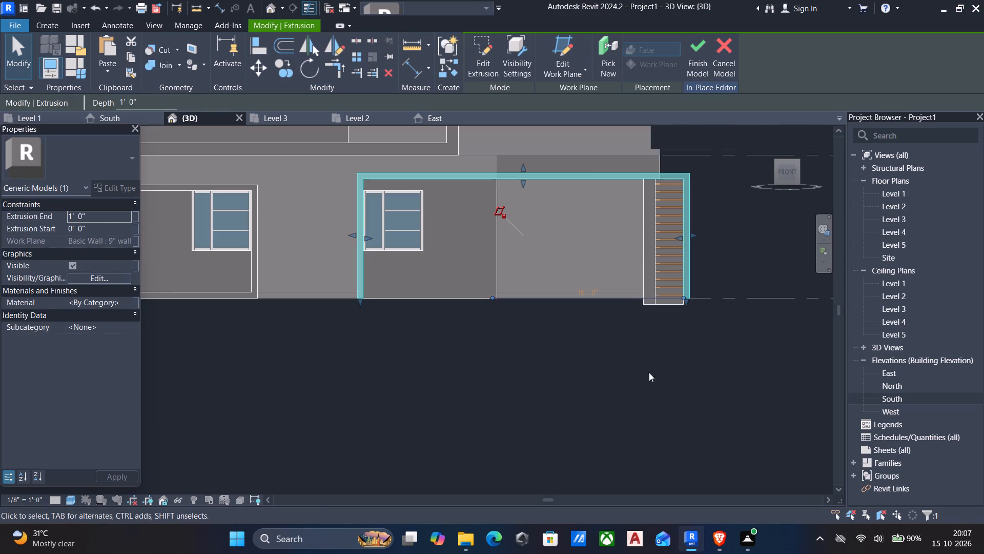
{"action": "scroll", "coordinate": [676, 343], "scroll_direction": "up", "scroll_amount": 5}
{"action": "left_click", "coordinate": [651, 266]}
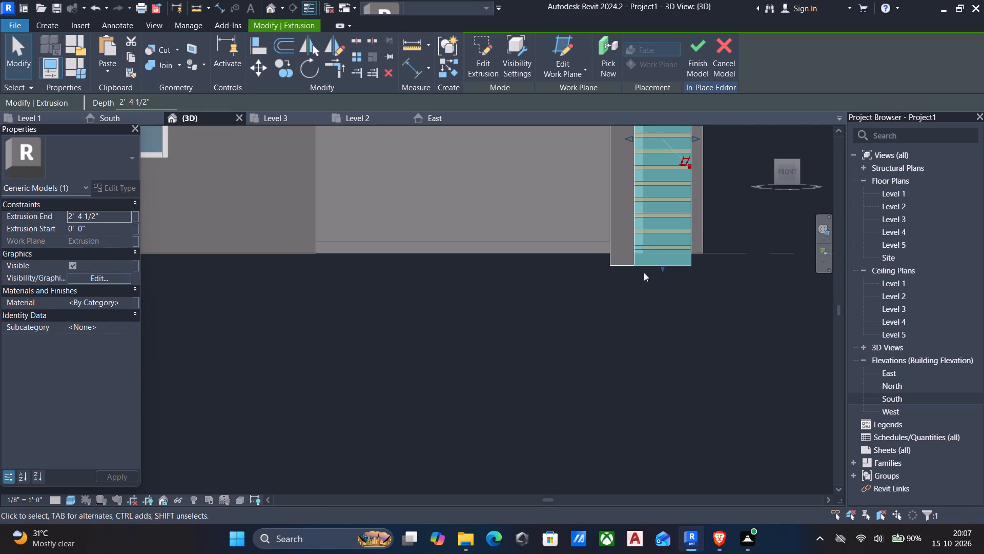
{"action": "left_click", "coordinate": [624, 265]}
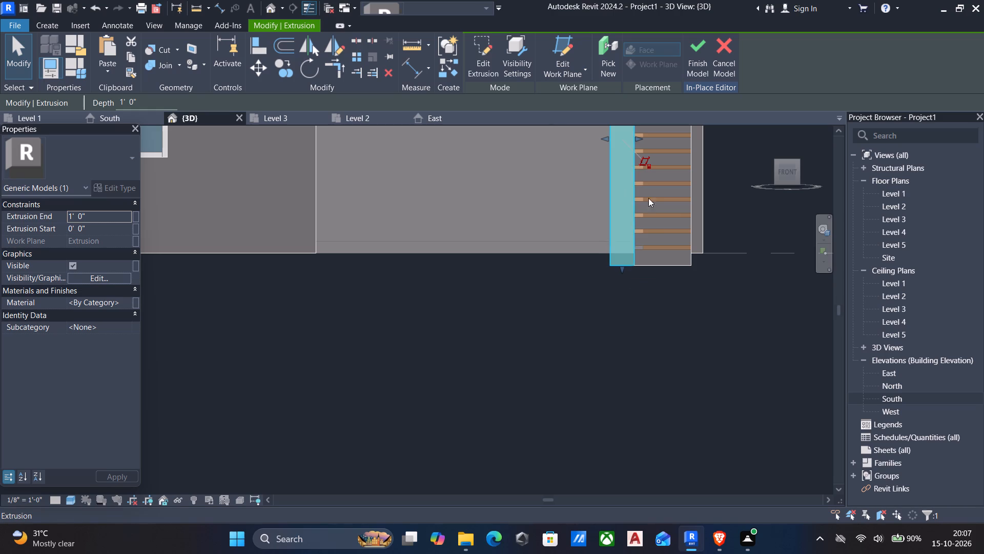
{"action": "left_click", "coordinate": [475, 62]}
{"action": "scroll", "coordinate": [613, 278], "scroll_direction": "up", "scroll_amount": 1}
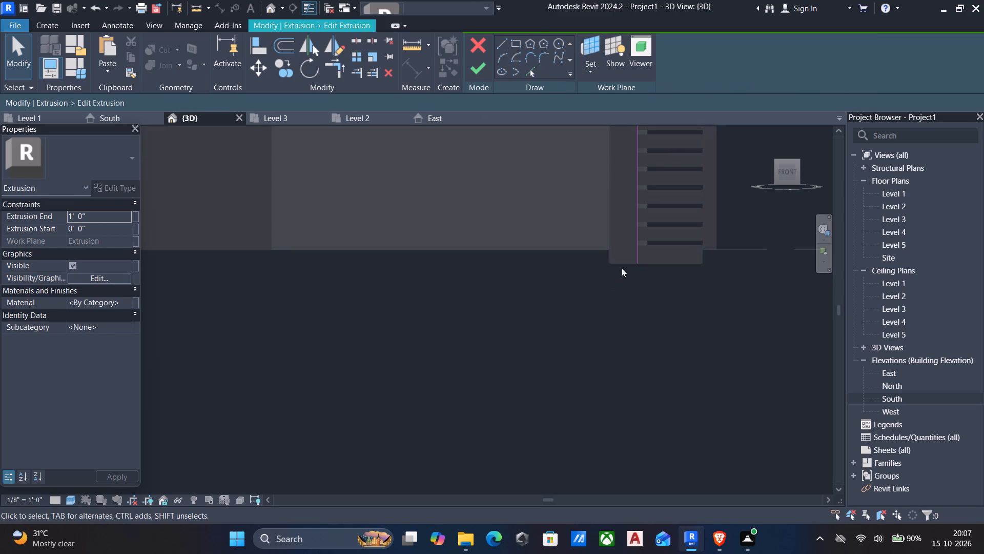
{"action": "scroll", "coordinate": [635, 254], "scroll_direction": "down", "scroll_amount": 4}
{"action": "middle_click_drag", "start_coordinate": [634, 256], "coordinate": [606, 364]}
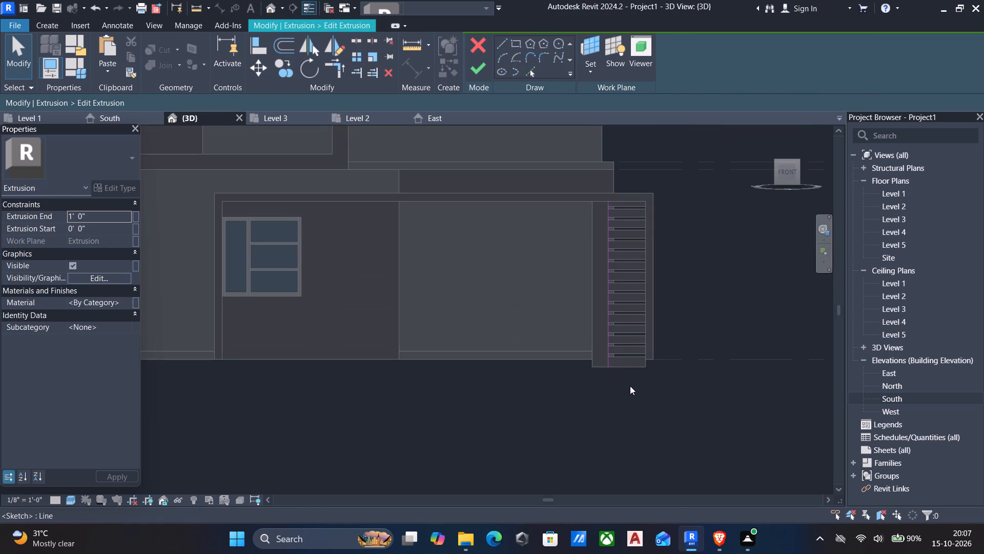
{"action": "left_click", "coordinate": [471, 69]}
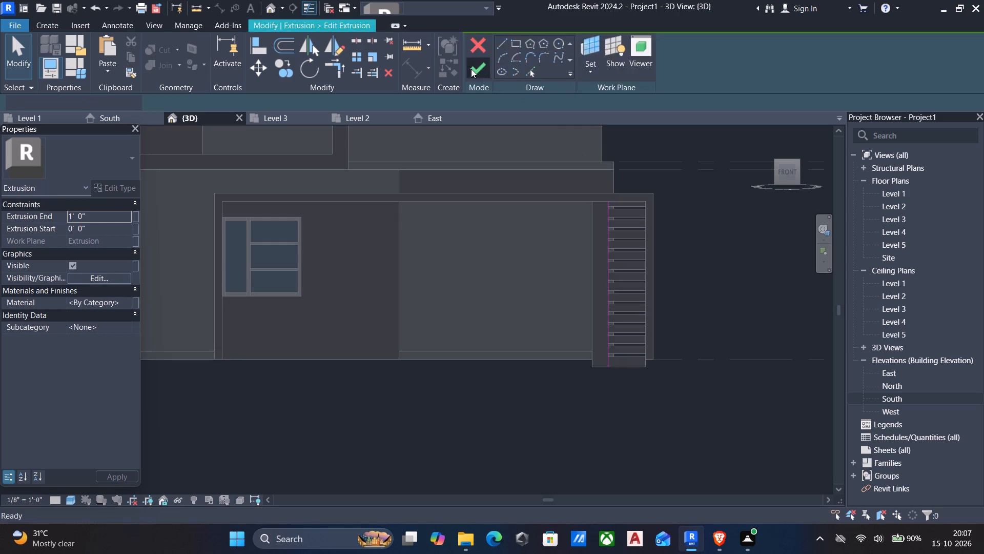
Edit the grooved entrance panel's extrusion, raising the bottom of its sketch to the floor's underside in the right-side view, and finish the sketch.
{"action": "left_click", "coordinate": [628, 364]}
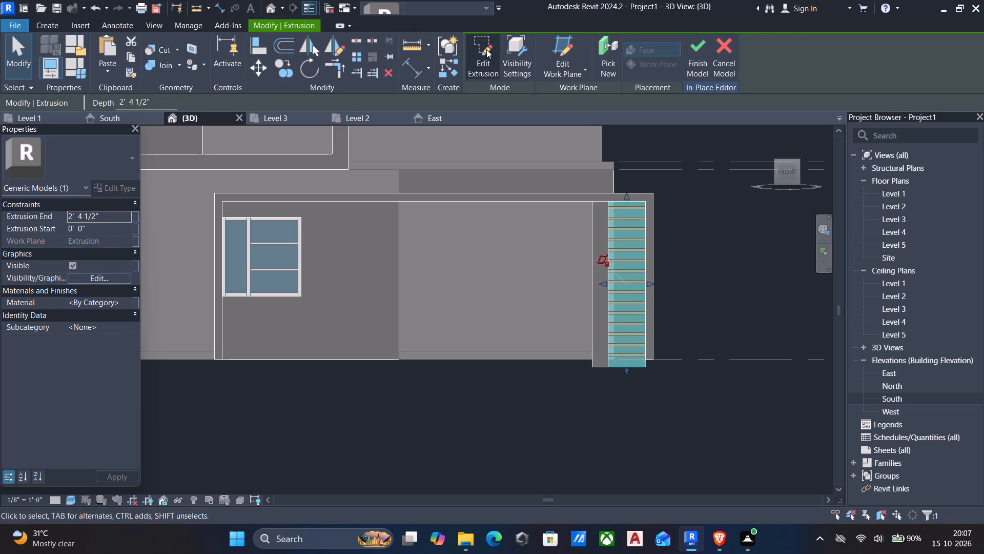
{"action": "left_click", "coordinate": [486, 49]}
{"action": "scroll", "coordinate": [625, 379], "scroll_direction": "up", "scroll_amount": 3}
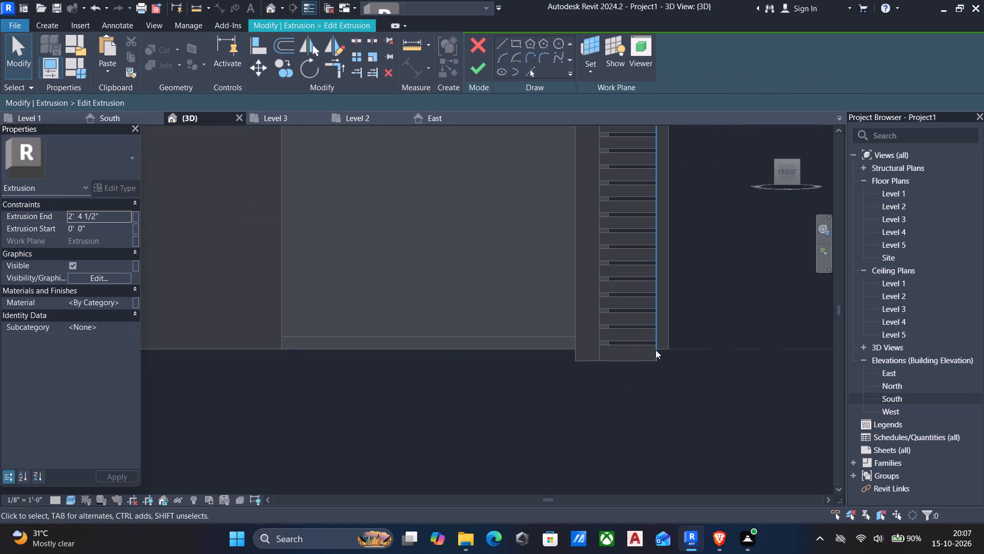
{"action": "left_click", "coordinate": [655, 350]}
{"action": "middle_click_drag", "start_coordinate": [651, 383], "coordinate": [641, 385]}
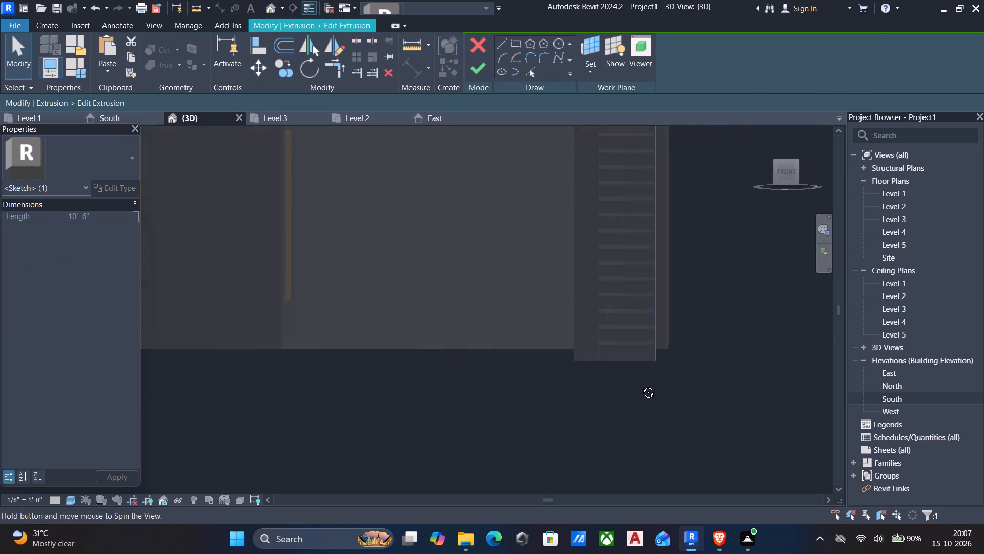
{"action": "middle_click_drag", "start_coordinate": [641, 385], "coordinate": [466, 421]}
{"action": "left_click", "coordinate": [782, 171]}
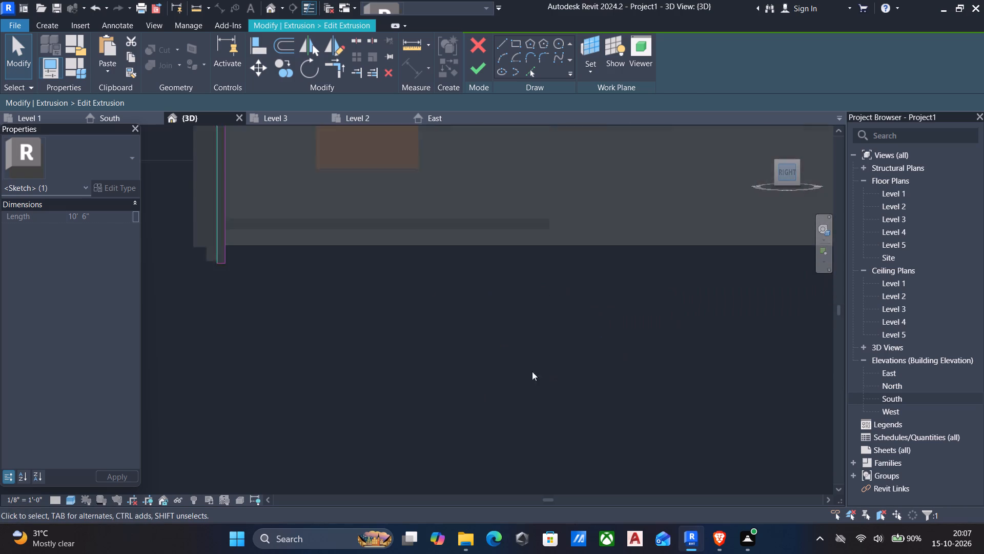
{"action": "scroll", "coordinate": [306, 304], "scroll_direction": "up", "scroll_amount": 1}
{"action": "middle_click_drag", "start_coordinate": [331, 420], "coordinate": [360, 238]}
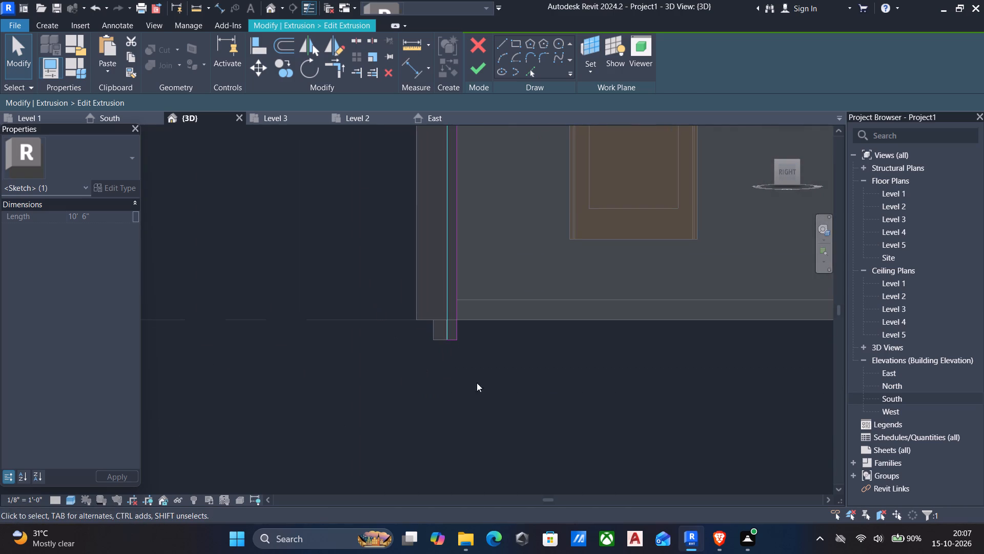
{"action": "left_click_drag", "start_coordinate": [492, 368], "coordinate": [408, 326]}
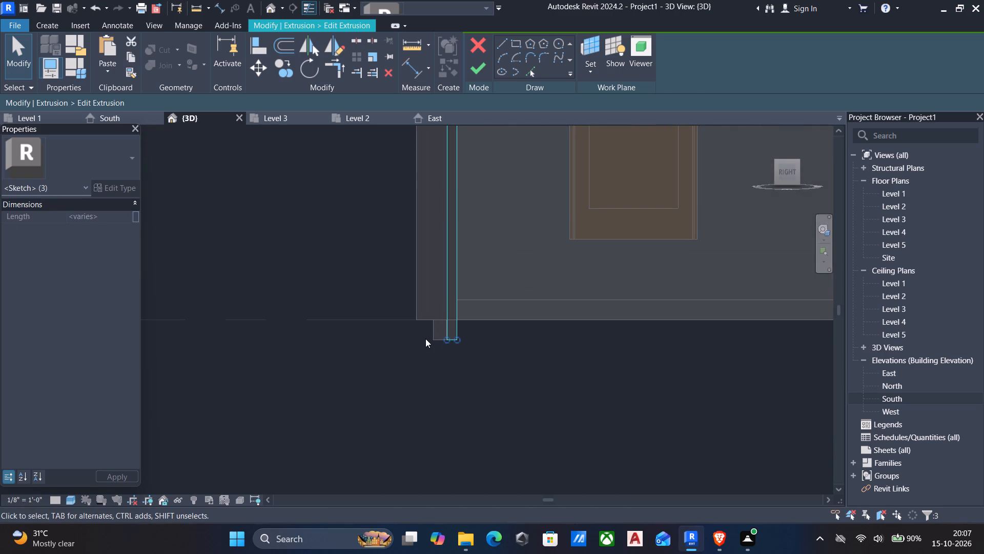
{"action": "key", "text": "Up"}
{"action": "key", "text": "Up"}
{"action": "key", "text": "Up"}
{"action": "key", "text": "Up"}
{"action": "key", "text": "Up"}
{"action": "key", "text": "Up"}
{"action": "left_click", "coordinate": [476, 73]}
{"action": "scroll", "coordinate": [429, 293], "scroll_direction": "down", "scroll_amount": 1}
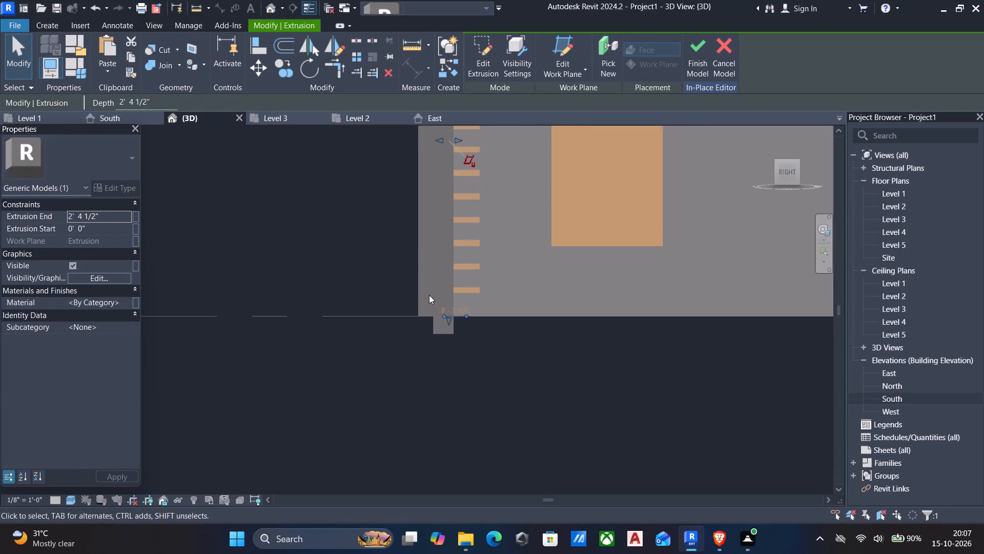
Edit the extrusion of the plain post beside the grooved panel, raising its bottom sketch line to the floor's underside, and finish the sketch.
{"action": "scroll", "coordinate": [429, 295], "scroll_direction": "down", "scroll_amount": 1}
{"action": "left_click", "coordinate": [436, 330]}
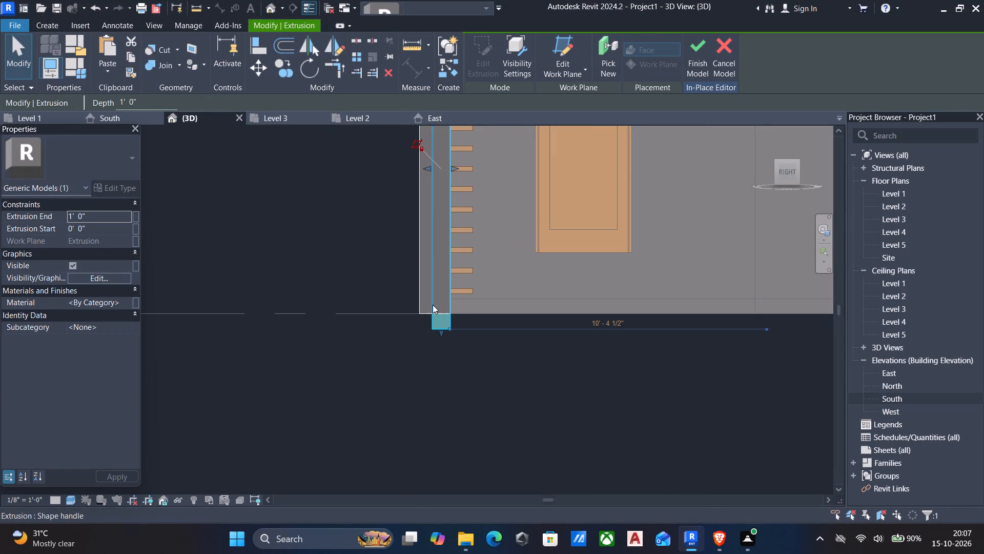
{"action": "left_click", "coordinate": [483, 46]}
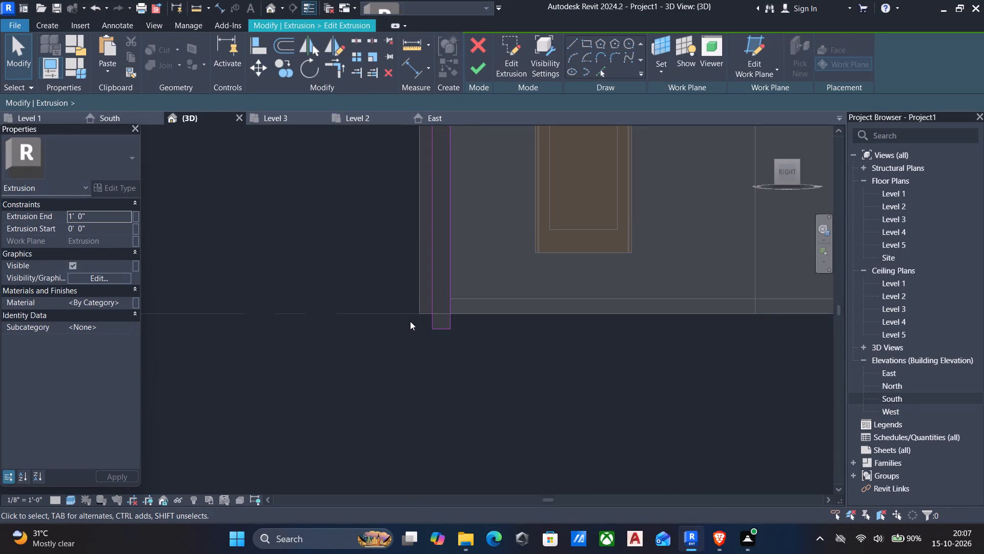
{"action": "left_click_drag", "start_coordinate": [405, 318], "coordinate": [470, 344]}
{"action": "key", "text": "Up"}
{"action": "key", "text": "Up"}
{"action": "key", "text": "Up"}
{"action": "key", "text": "Up"}
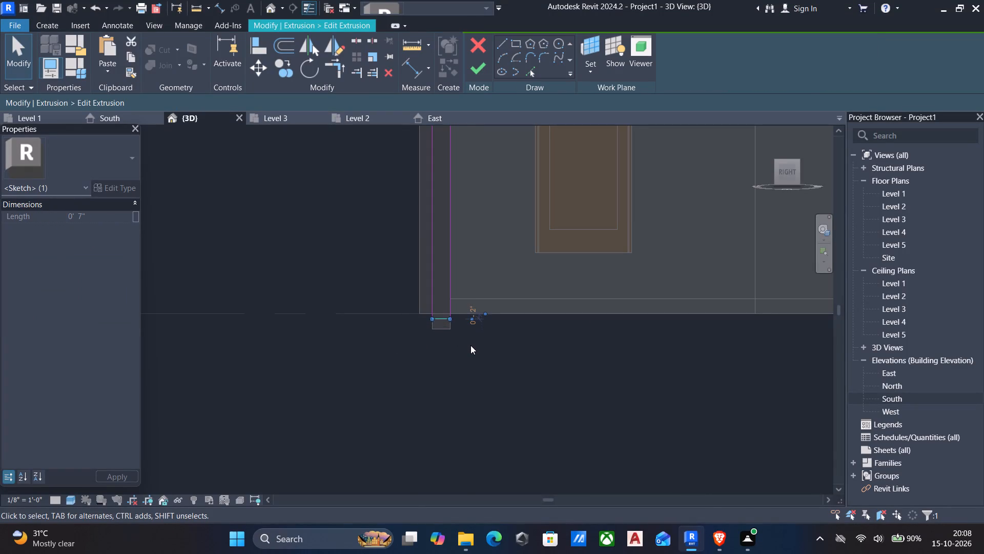
{"action": "key", "text": "Up"}
{"action": "key", "text": "Up"}
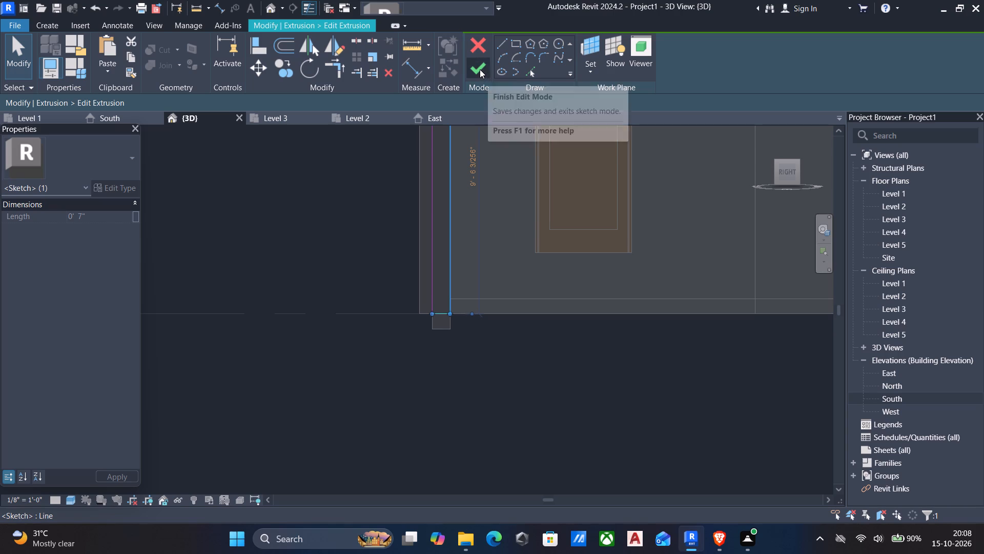
{"action": "left_click", "coordinate": [480, 69]}
Examine the ground-floor frames and the entrance posts from several angles, including below, to check their bases against the floor's underside.
{"action": "scroll", "coordinate": [394, 275], "scroll_direction": "down", "scroll_amount": 4}
{"action": "middle_click_drag", "start_coordinate": [386, 283], "coordinate": [444, 274], "text": "shift"}
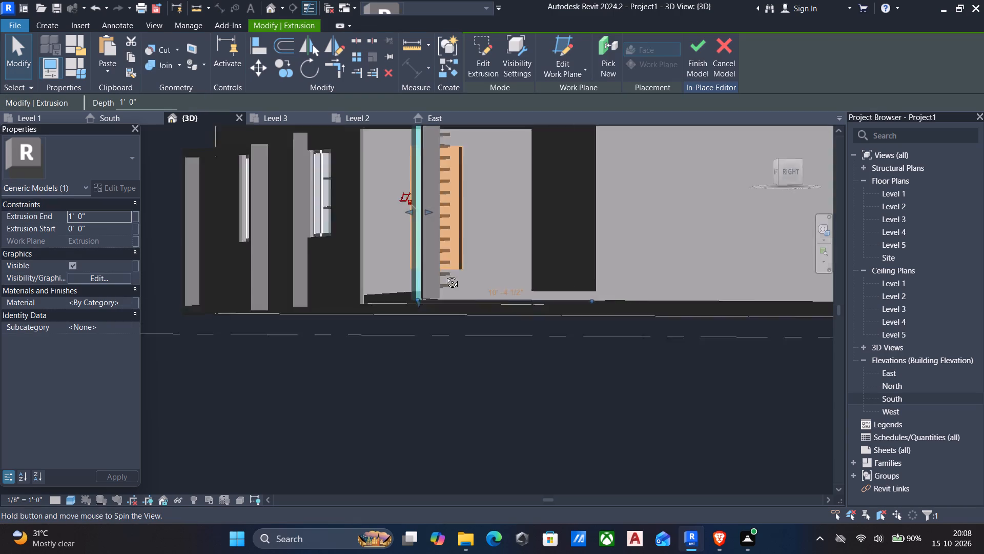
{"action": "middle_click_drag", "start_coordinate": [444, 274], "coordinate": [593, 308], "text": "shift"}
{"action": "scroll", "coordinate": [592, 308], "scroll_direction": "down", "scroll_amount": 5}
{"action": "key", "text": "Escape"}
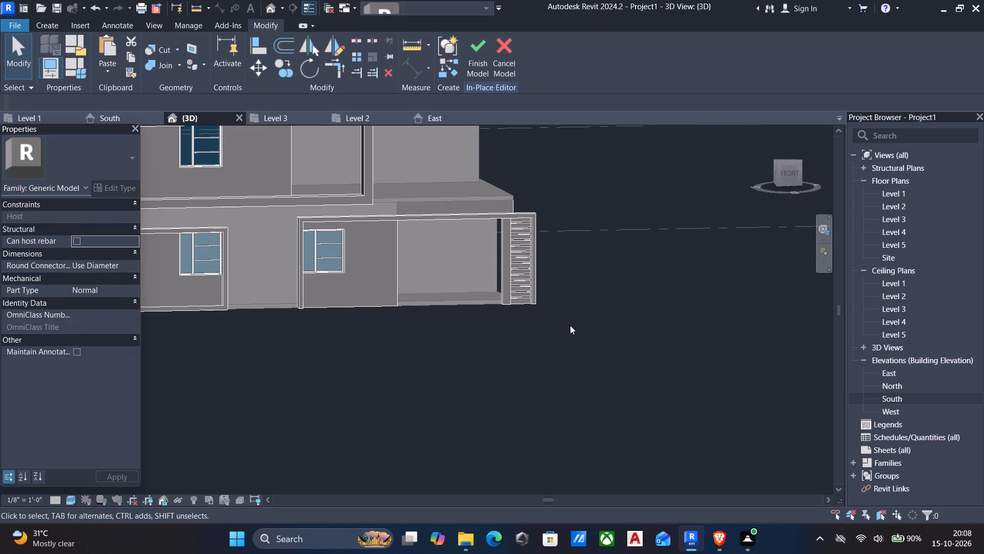
{"action": "middle_click_drag", "start_coordinate": [570, 326], "coordinate": [474, 312]}
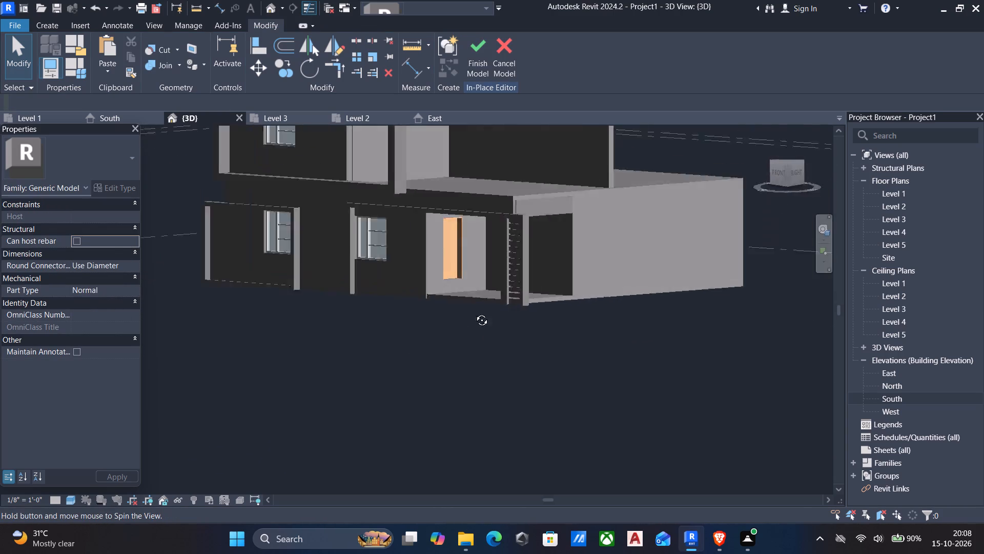
{"action": "middle_click_drag", "start_coordinate": [474, 312], "coordinate": [622, 161]}
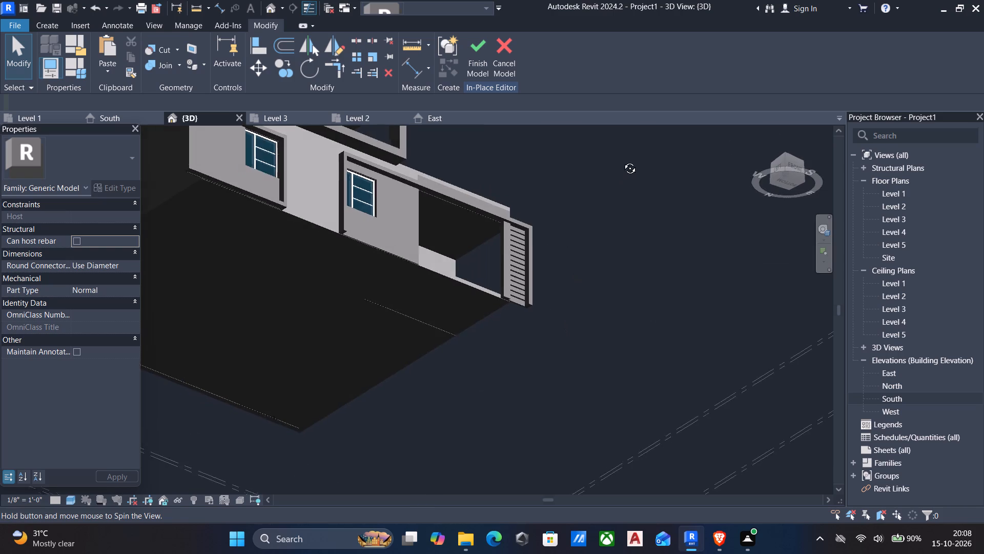
{"action": "middle_click_drag", "start_coordinate": [622, 161], "coordinate": [470, 345]}
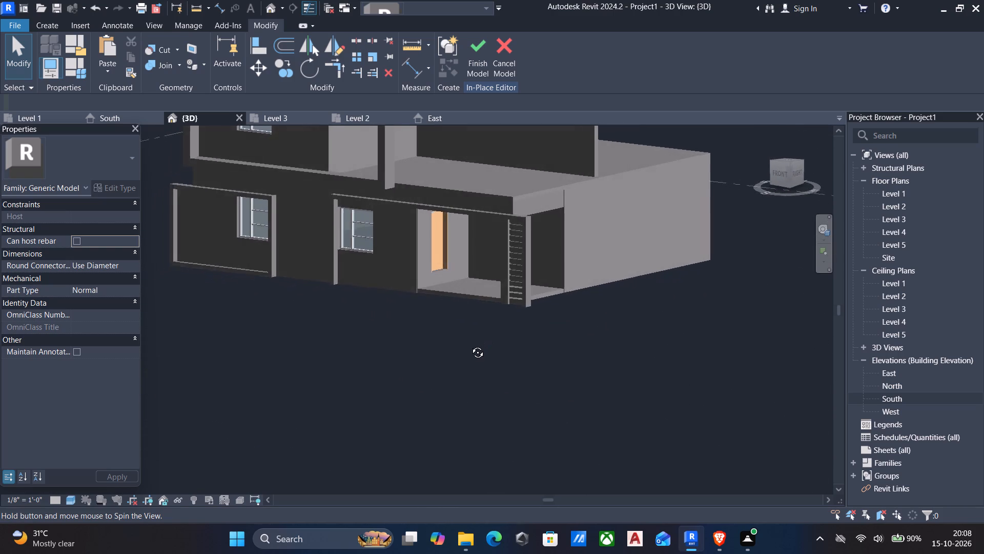
{"action": "middle_click_drag", "start_coordinate": [470, 345], "coordinate": [439, 355]}
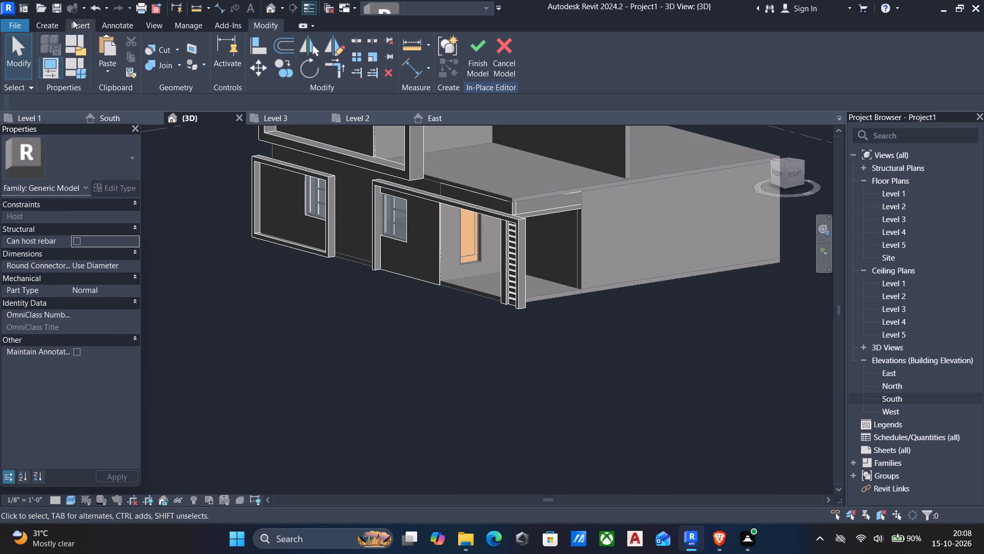
Start a new in-place extrusion and pick the side face of the entrance post beside the grooved panel as its work plane.
{"action": "left_click", "coordinate": [44, 22]}
{"action": "left_click", "coordinate": [107, 48]}
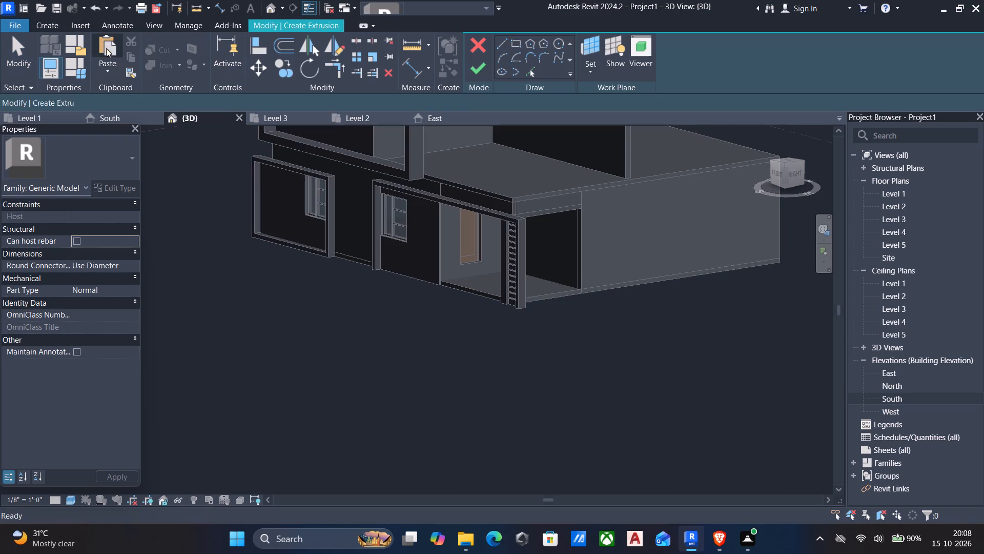
{"action": "left_click", "coordinate": [588, 70]}
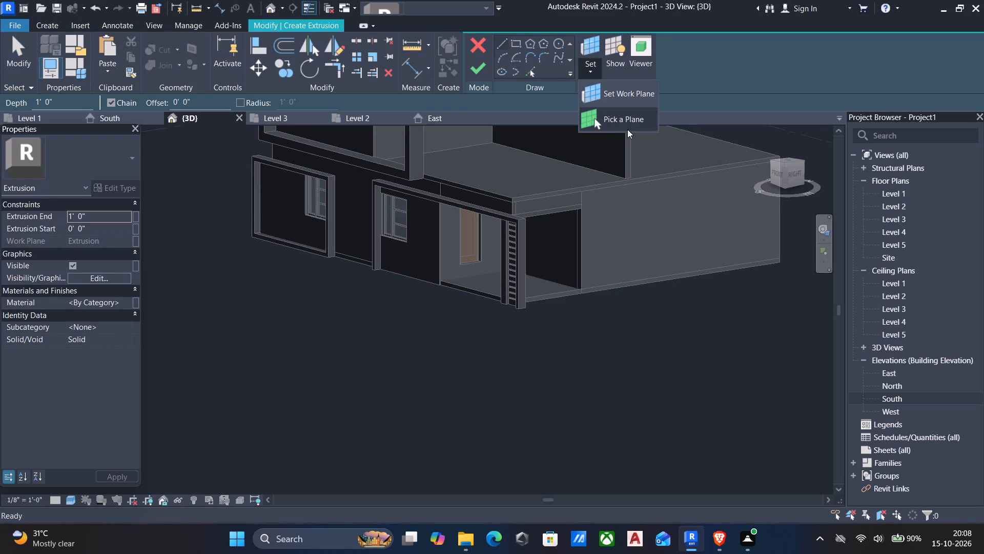
{"action": "left_click", "coordinate": [623, 120]}
{"action": "scroll", "coordinate": [506, 295], "scroll_direction": "up", "scroll_amount": 3}
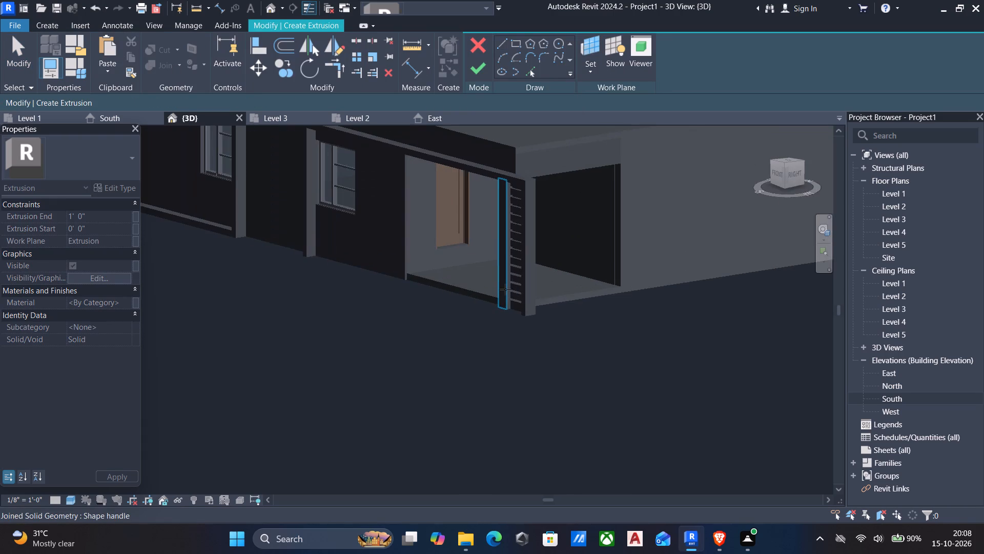
{"action": "left_click", "coordinate": [508, 286]}
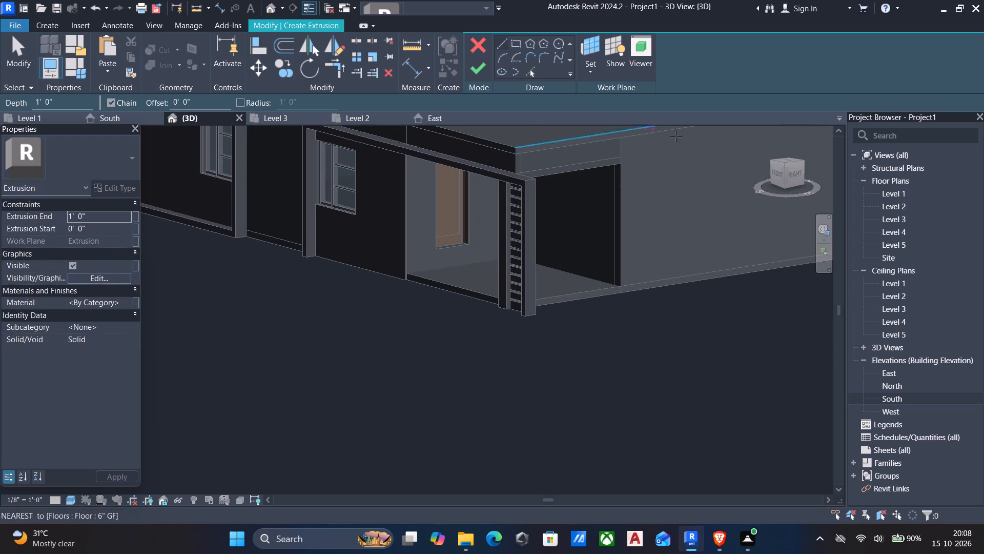
In the right-side view, sketch a vertical line 2' 0" long up the entrance frame's front edge from its bottom corner.
{"action": "left_click", "coordinate": [797, 168]}
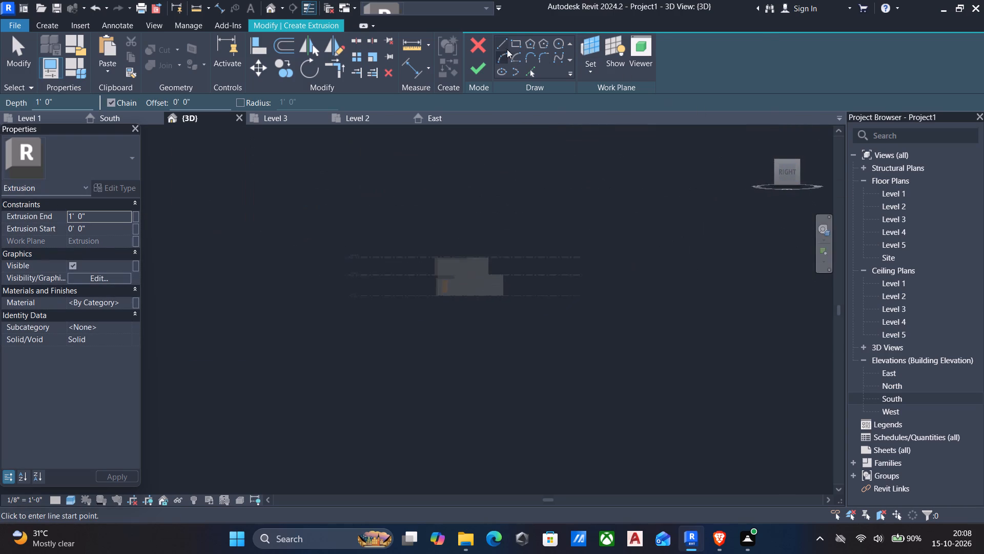
{"action": "left_click", "coordinate": [502, 44]}
{"action": "scroll", "coordinate": [385, 343], "scroll_direction": "up", "scroll_amount": 5}
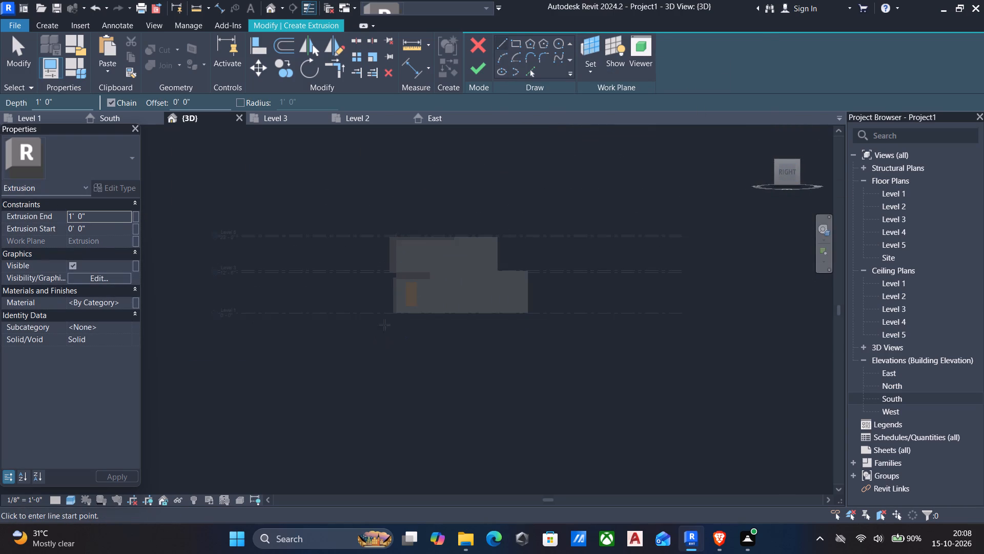
{"action": "scroll", "coordinate": [387, 307], "scroll_direction": "up", "scroll_amount": 12}
{"action": "scroll", "coordinate": [401, 356], "scroll_direction": "up", "scroll_amount": 4}
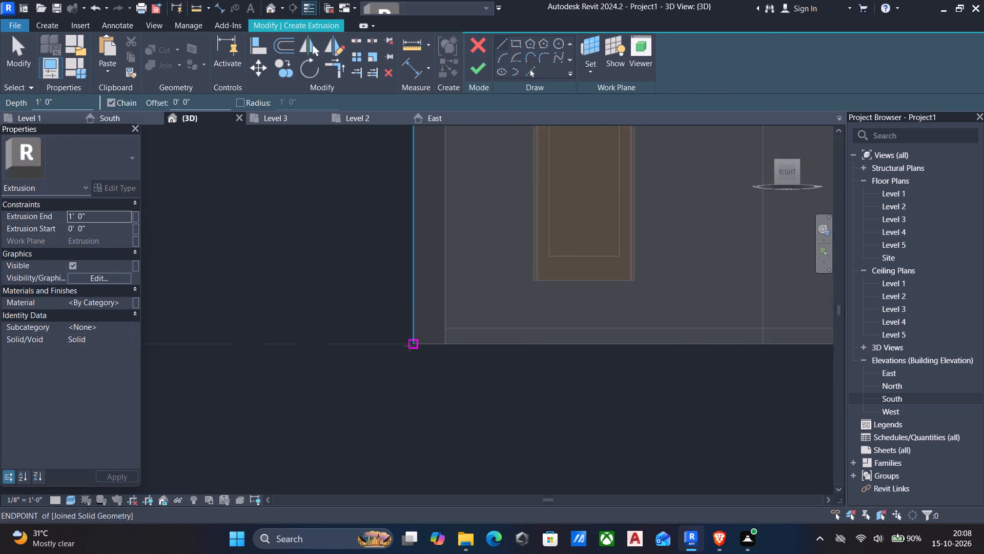
{"action": "left_click", "coordinate": [412, 344]}
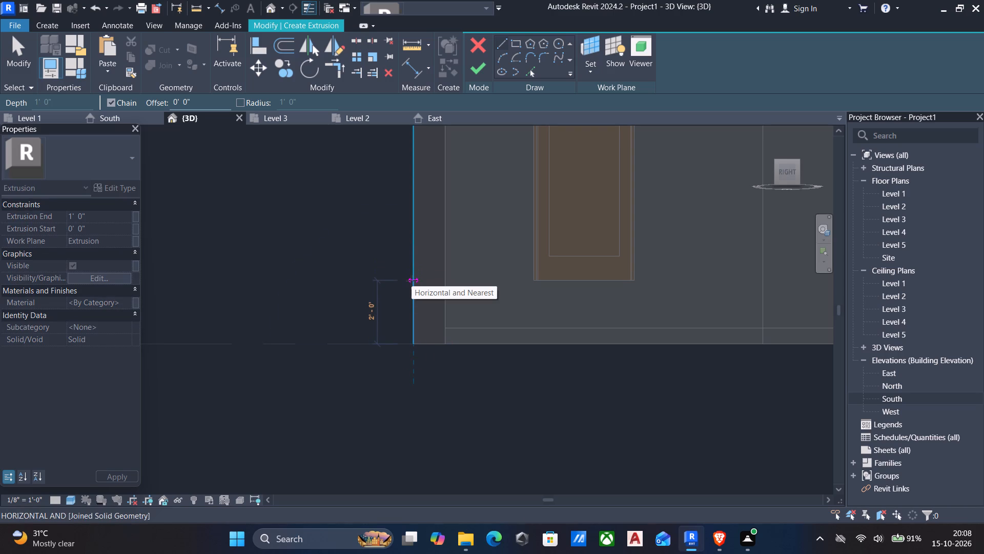
{"action": "left_click", "coordinate": [412, 281]}
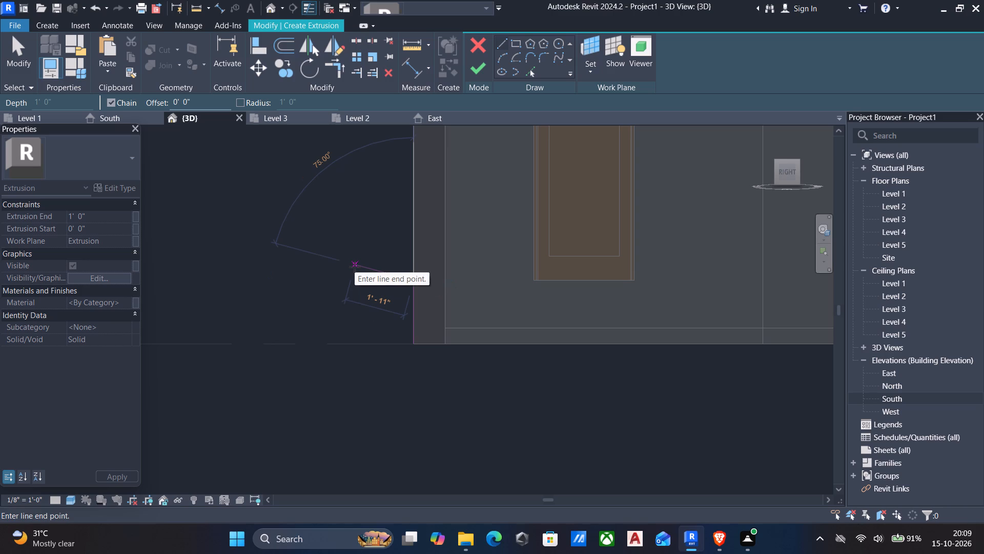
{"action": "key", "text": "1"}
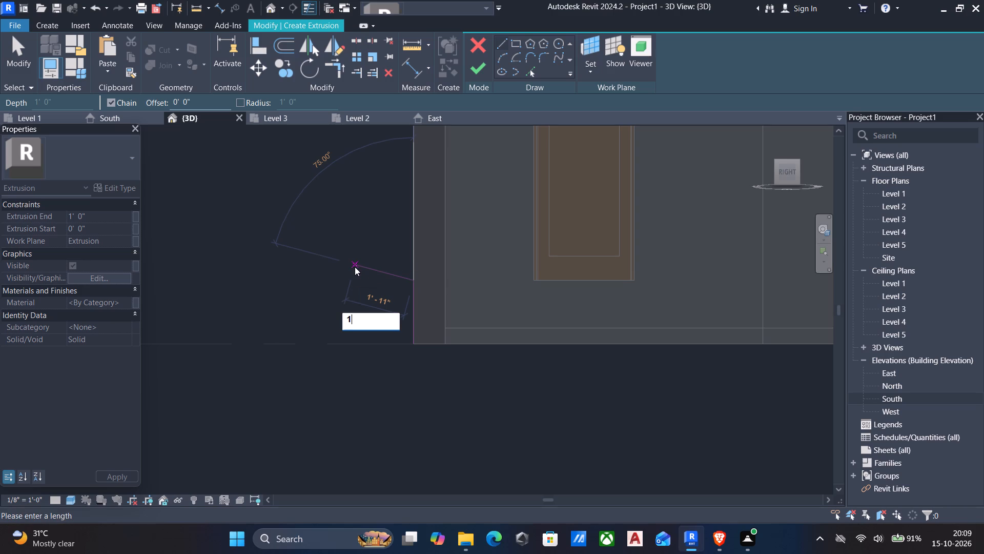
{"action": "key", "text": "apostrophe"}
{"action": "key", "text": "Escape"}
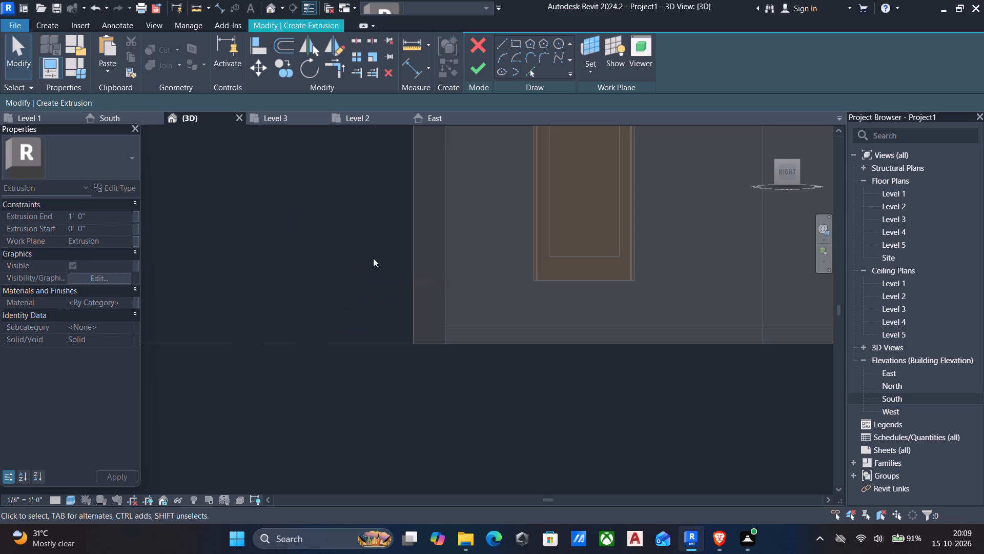
Sketch a stepped profile outward and down from the 2' 0" line's top end, with three 1' treads separated by two 8" risers.
{"action": "left_click", "coordinate": [505, 41]}
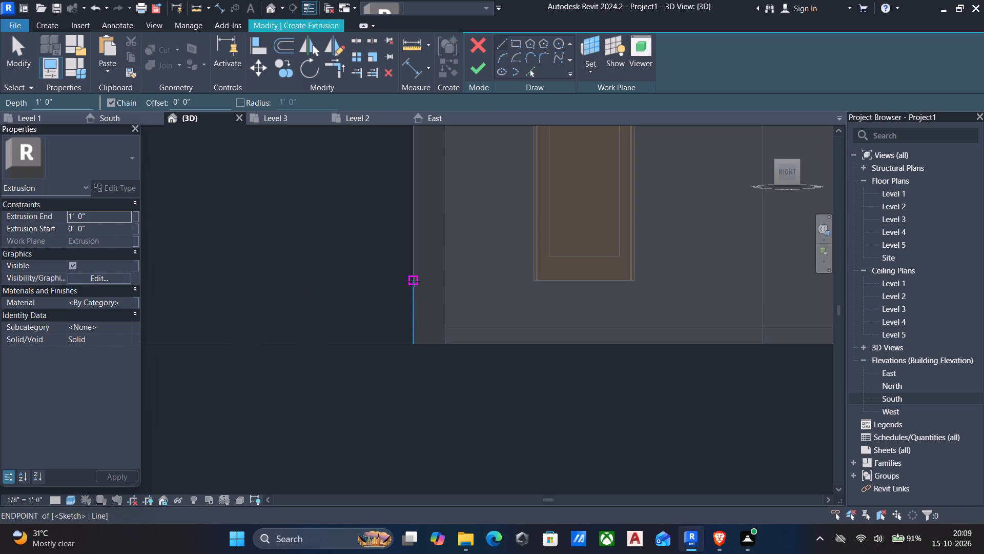
{"action": "left_click", "coordinate": [414, 278]}
{"action": "type", "text": "1'"}
{"action": "key", "text": "Return"}
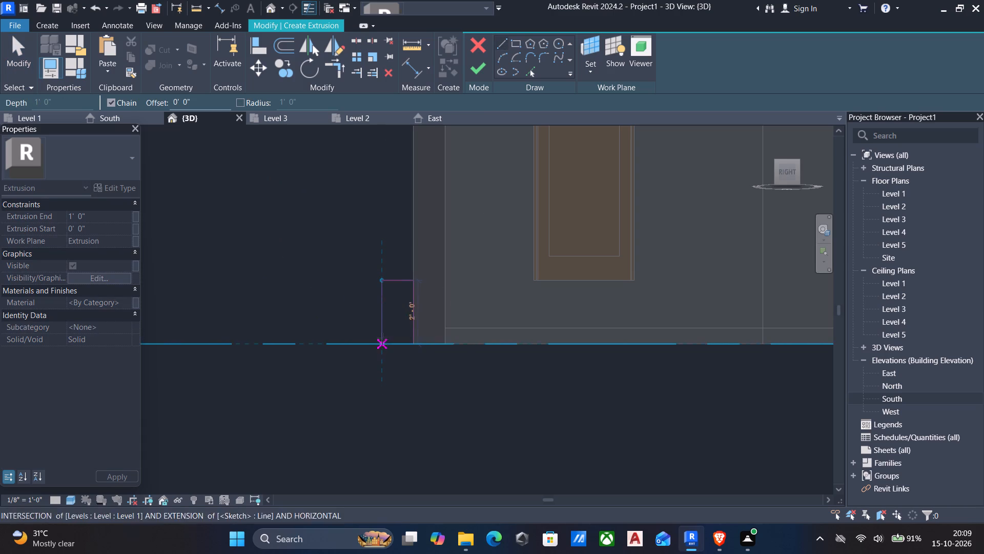
{"action": "key", "text": "1"}
{"action": "key", "text": "BackSpace"}
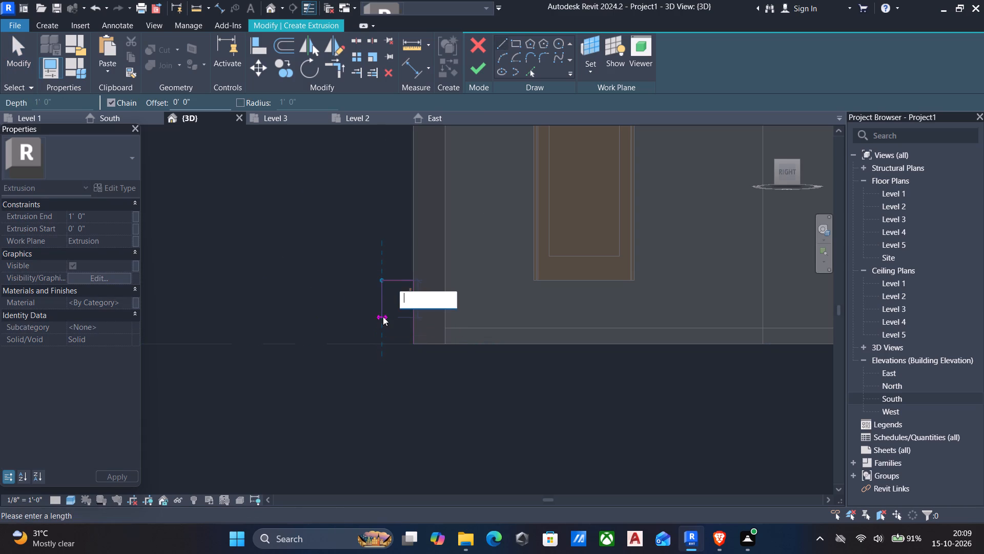
{"action": "type", "text": "8\""}
{"action": "key", "text": "Return"}
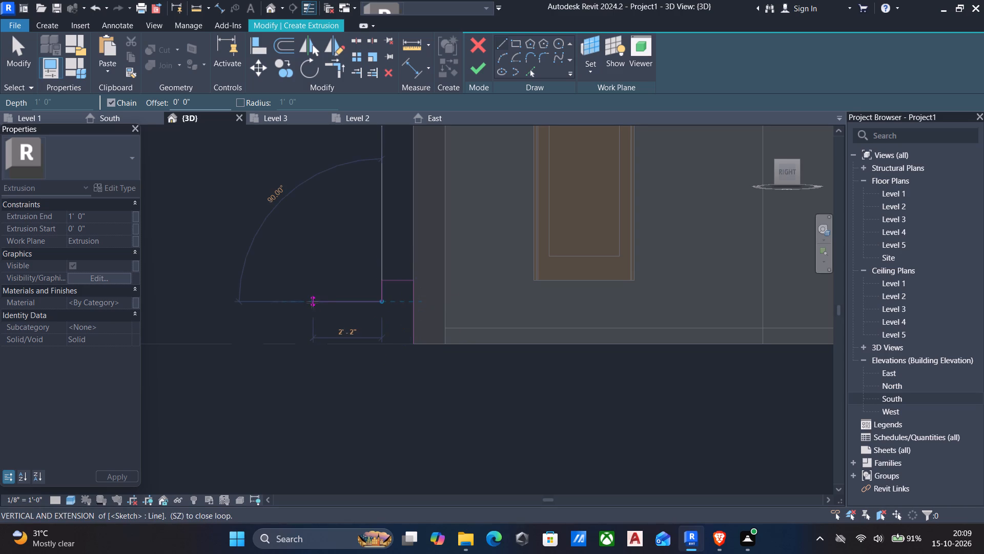
{"action": "type", "text": "1'"}
{"action": "key", "text": "Return"}
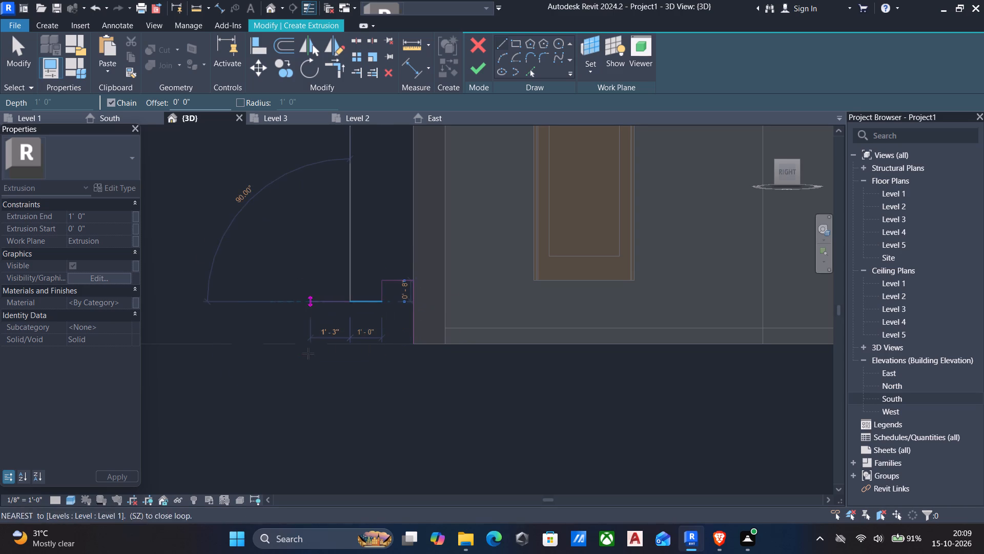
{"action": "type", "text": "10"}
{"action": "key", "text": "BackSpace"}
{"action": "key", "text": "BackSpace"}
{"action": "type", "text": "8\""}
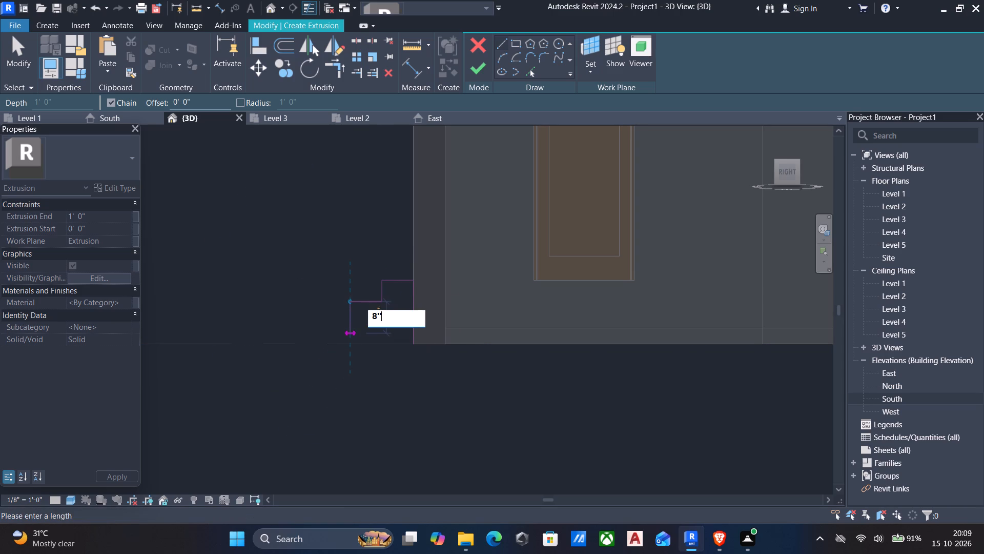
{"action": "key", "text": "Return"}
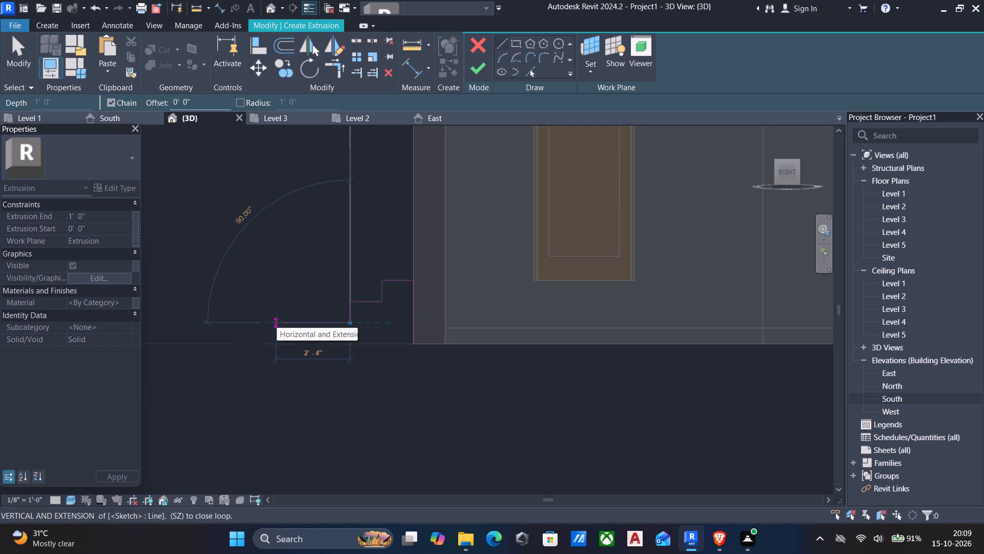
{"action": "type", "text": "1'"}
{"action": "key", "text": "Return"}
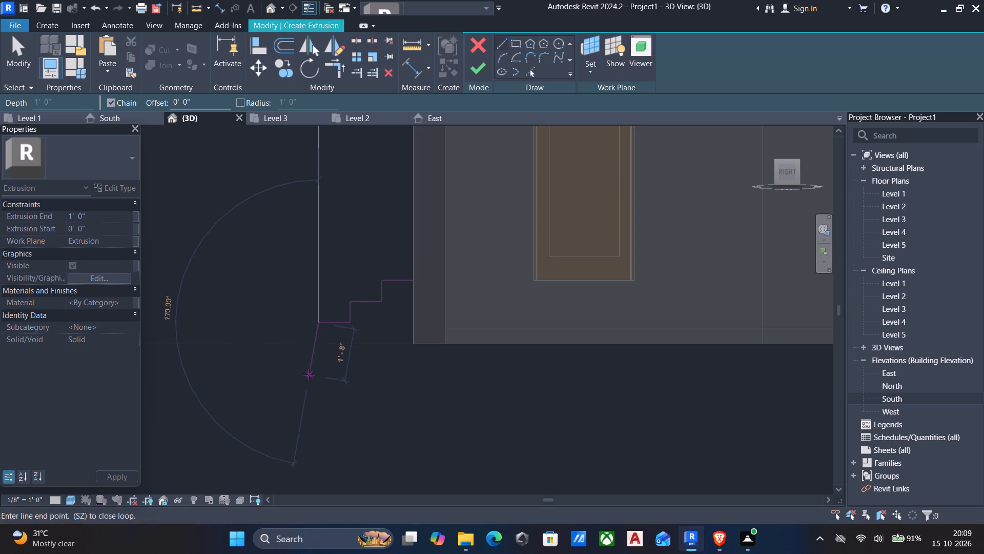
Close the stepped profile down to Level 1 and back to the frame's bottom corner, and finish the extrusion sketch.
{"action": "left_click", "coordinate": [316, 348]}
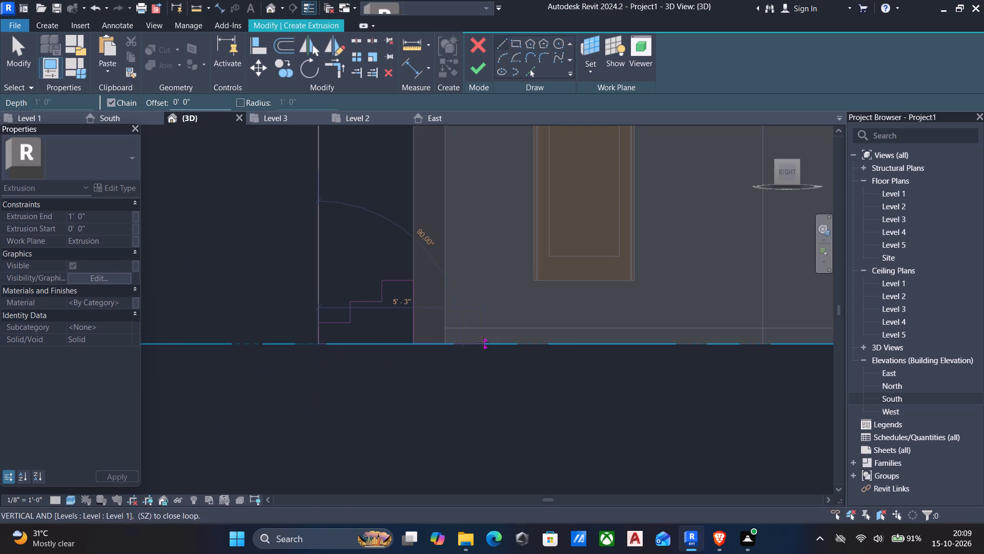
{"action": "left_click", "coordinate": [411, 343]}
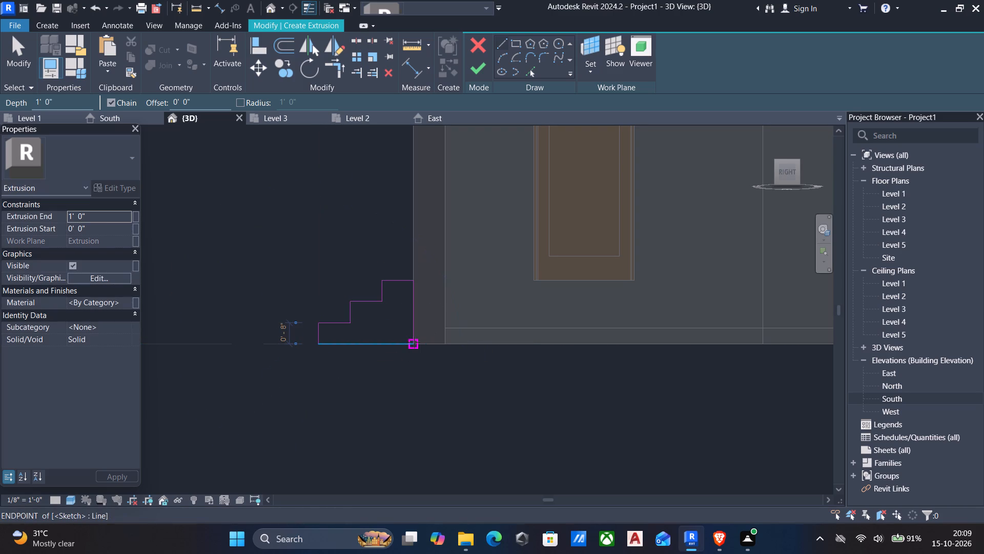
{"action": "key", "text": "Escape"}
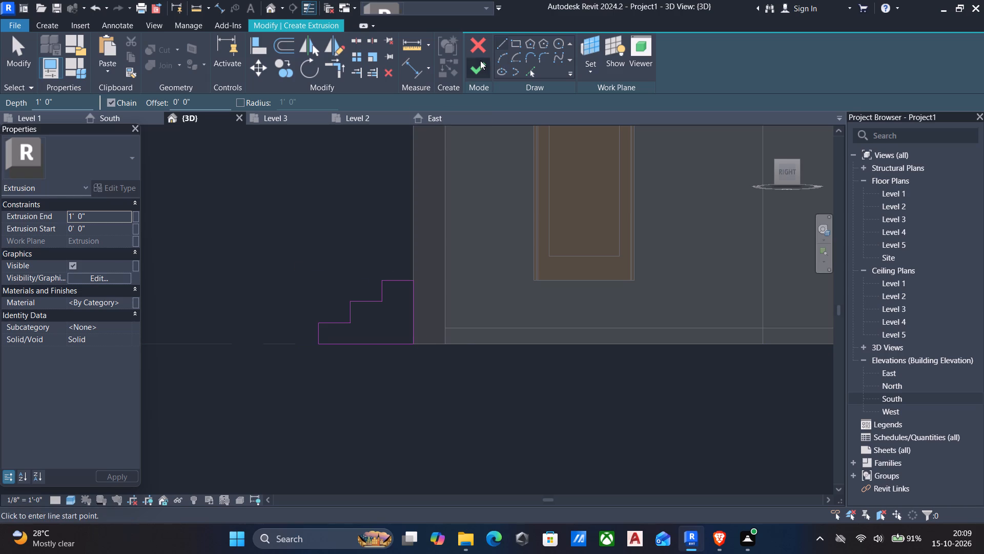
{"action": "left_click", "coordinate": [480, 61]}
Stretch the steps extrusion's free end along the facade, across the entrance opening to the wall edge beside the door.
{"action": "scroll", "coordinate": [430, 248], "scroll_direction": "down", "scroll_amount": 3}
{"action": "middle_click_drag", "start_coordinate": [425, 328], "coordinate": [509, 326], "text": "shift"}
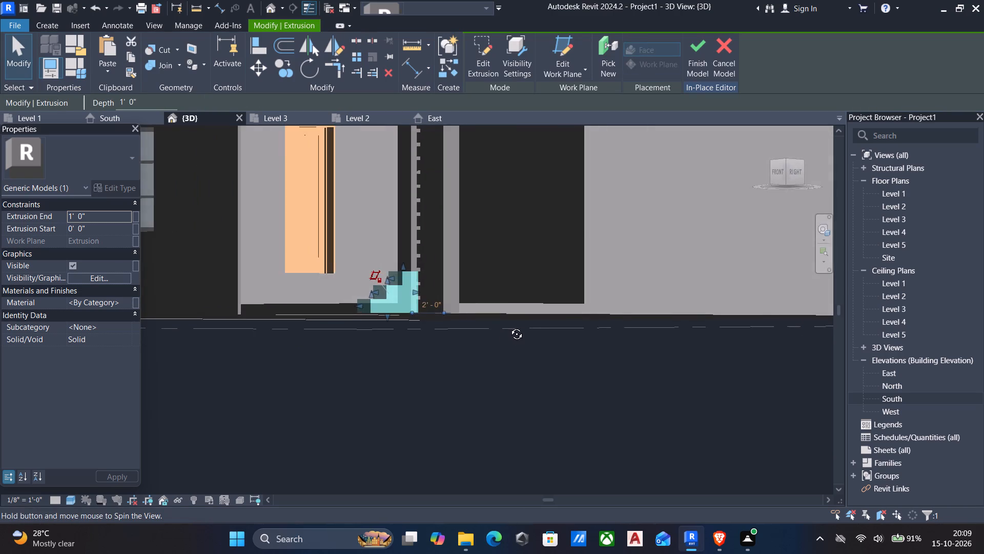
{"action": "middle_click_drag", "start_coordinate": [509, 326], "coordinate": [586, 363], "text": "shift"}
{"action": "middle_click_drag", "start_coordinate": [423, 381], "coordinate": [440, 377], "text": "shift"}
{"action": "middle_click_drag", "start_coordinate": [353, 375], "coordinate": [501, 395]}
{"action": "scroll", "coordinate": [503, 396], "scroll_direction": "down", "scroll_amount": 3}
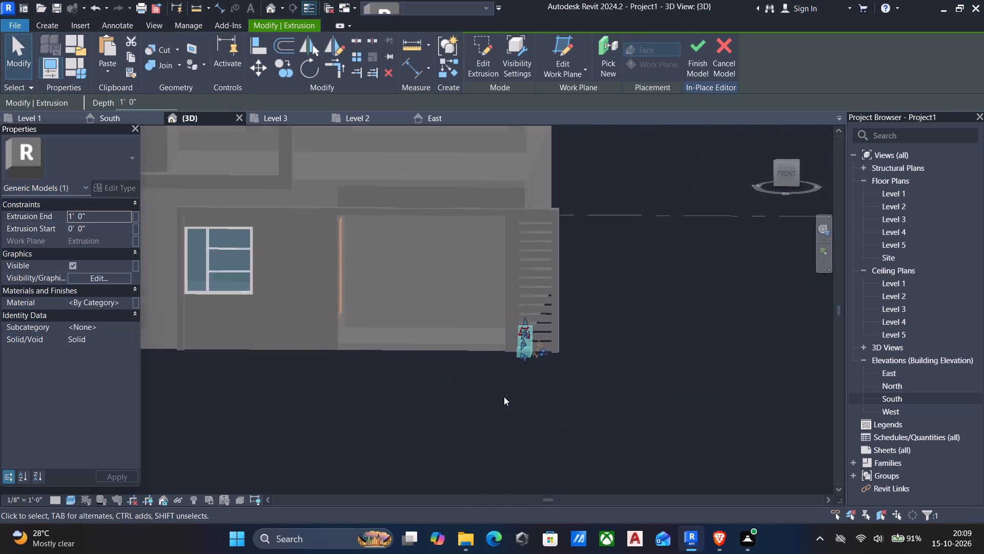
{"action": "scroll", "coordinate": [504, 397], "scroll_direction": "down", "scroll_amount": 2}
{"action": "key", "text": "Escape"}
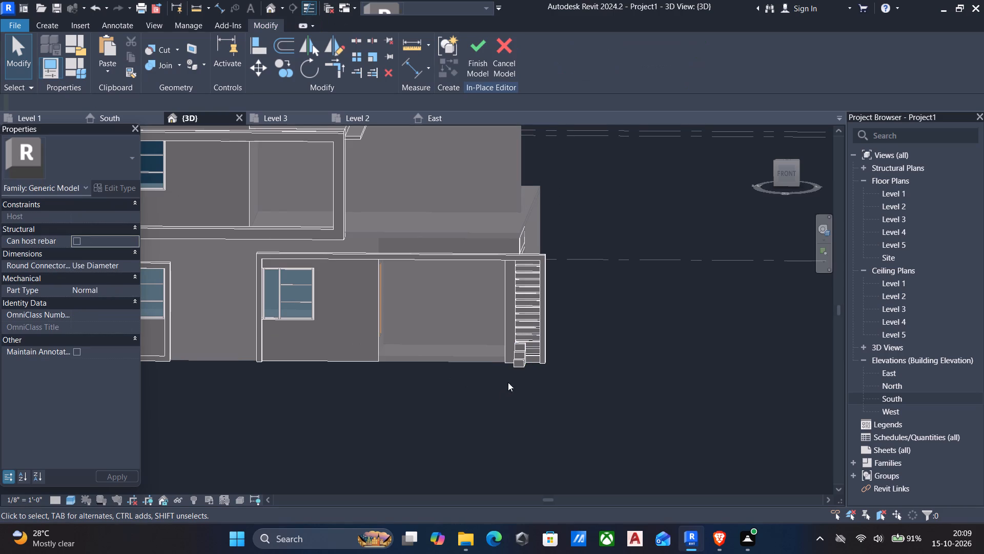
{"action": "left_click", "coordinate": [516, 362]}
{"action": "scroll", "coordinate": [507, 361], "scroll_direction": "up", "scroll_amount": 4}
{"action": "left_click_drag", "start_coordinate": [512, 352], "coordinate": [436, 369]}
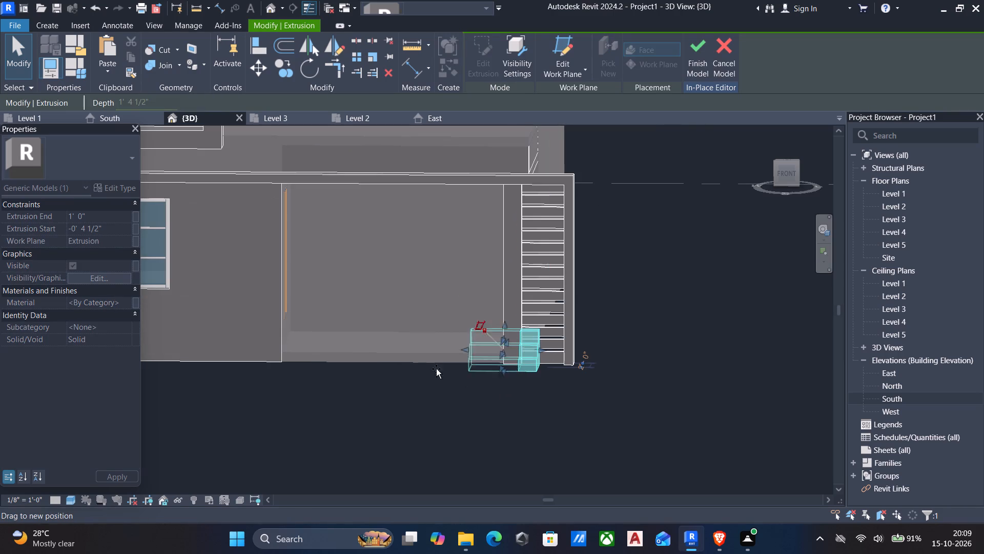
{"action": "left_click_drag", "start_coordinate": [436, 369], "coordinate": [279, 374]}
{"action": "key", "text": "Escape"}
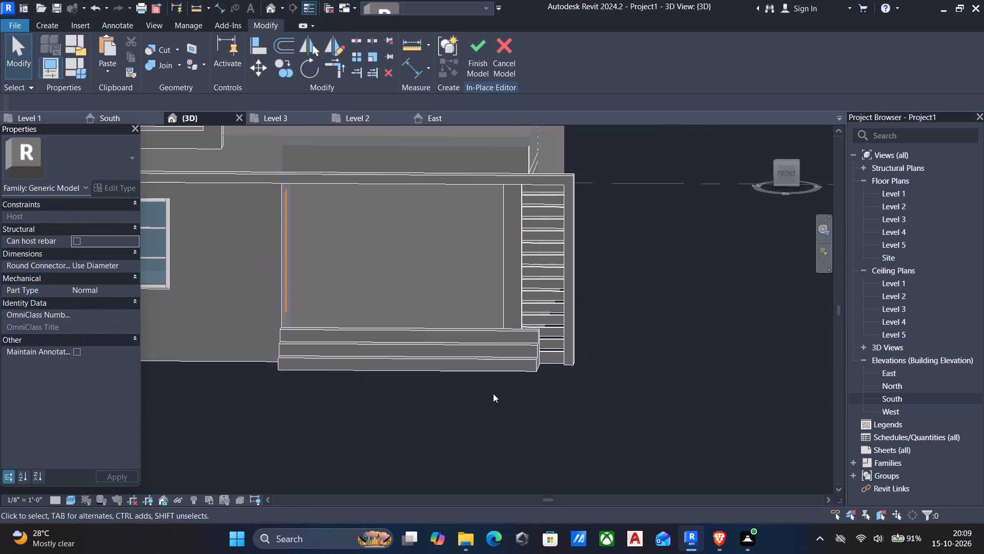
In the front view, raise the grooved entrance panel's bottom edge to the level of the steps' top tread.
{"action": "scroll", "coordinate": [494, 393], "scroll_direction": "down", "scroll_amount": 2}
{"action": "middle_click_drag", "start_coordinate": [530, 389], "coordinate": [527, 390], "text": "shift"}
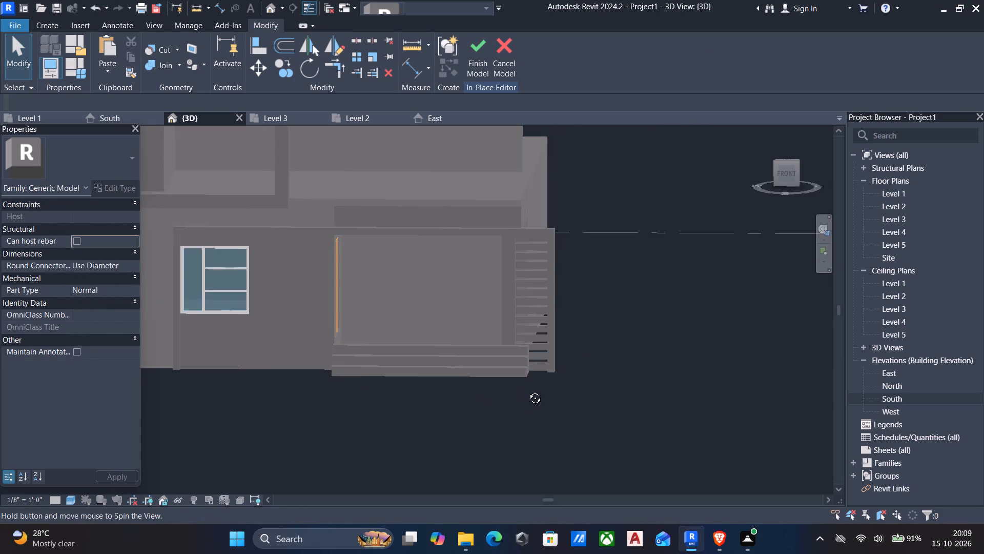
{"action": "middle_click_drag", "start_coordinate": [527, 390], "coordinate": [350, 417], "text": "shift"}
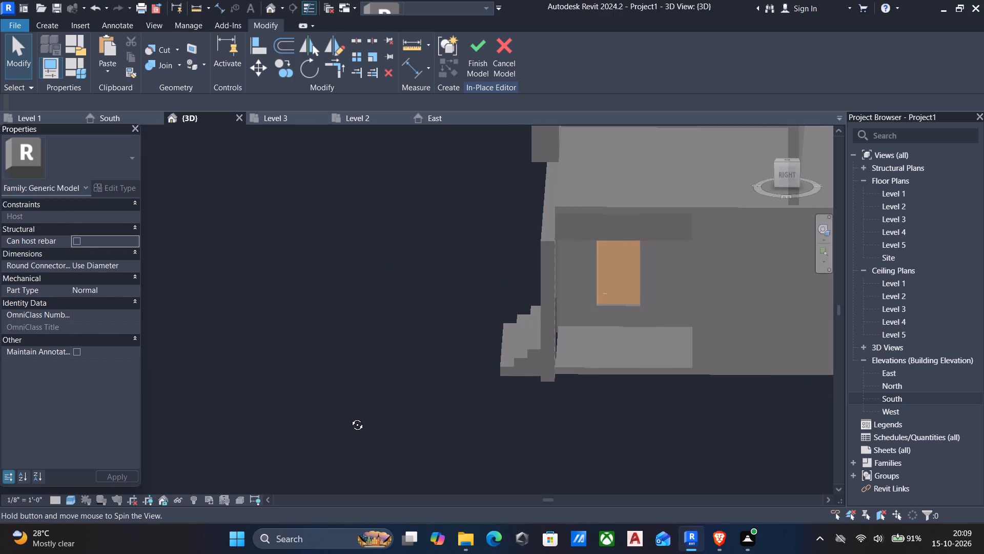
{"action": "middle_click_drag", "start_coordinate": [350, 417], "coordinate": [511, 395], "text": "shift"}
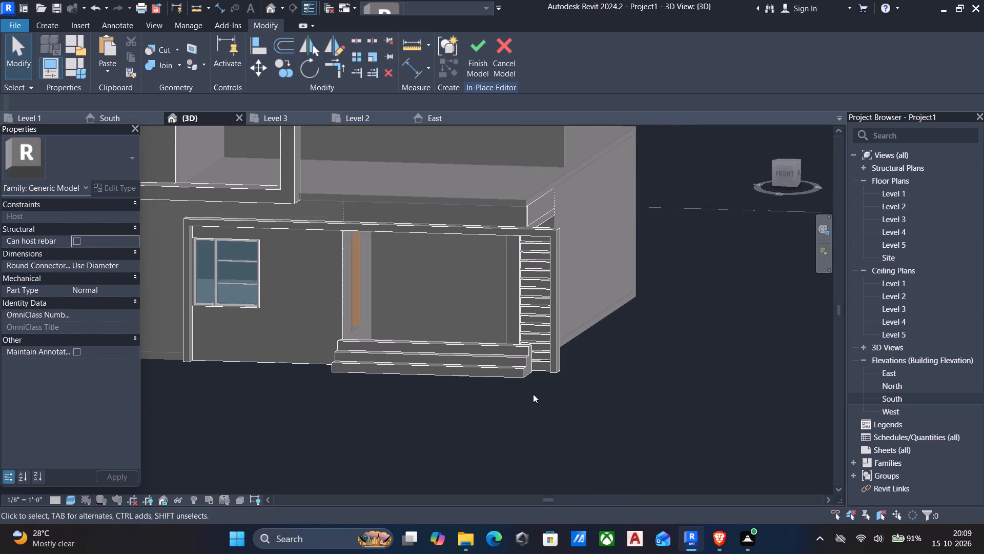
{"action": "left_click", "coordinate": [539, 368]}
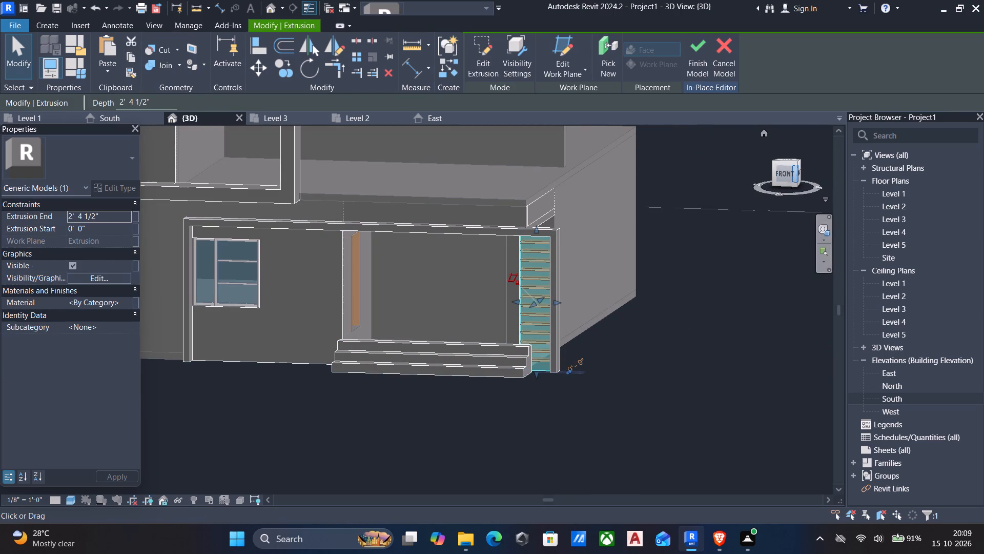
{"action": "left_click", "coordinate": [778, 171]}
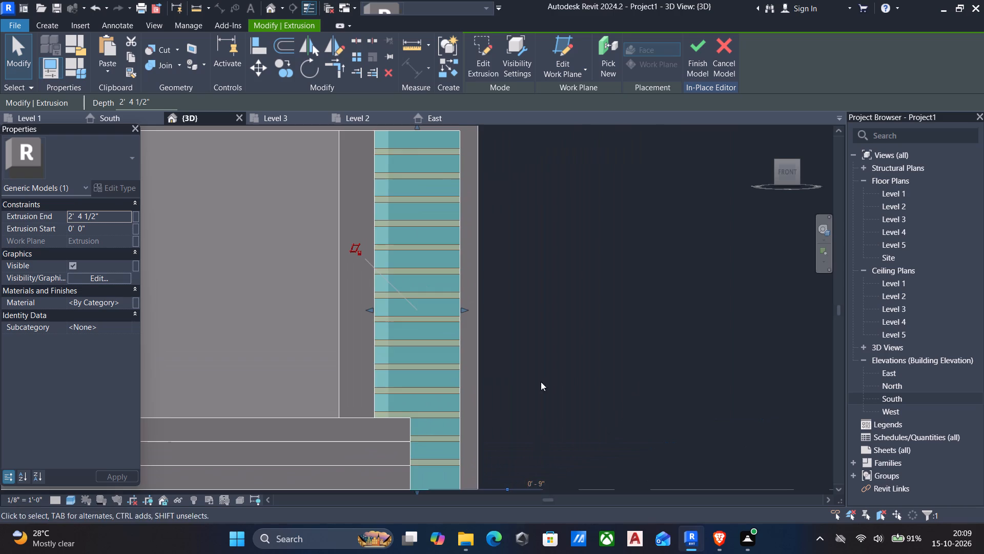
{"action": "middle_click_drag", "start_coordinate": [541, 380], "coordinate": [629, 236]}
{"action": "left_click_drag", "start_coordinate": [506, 349], "coordinate": [521, 274]}
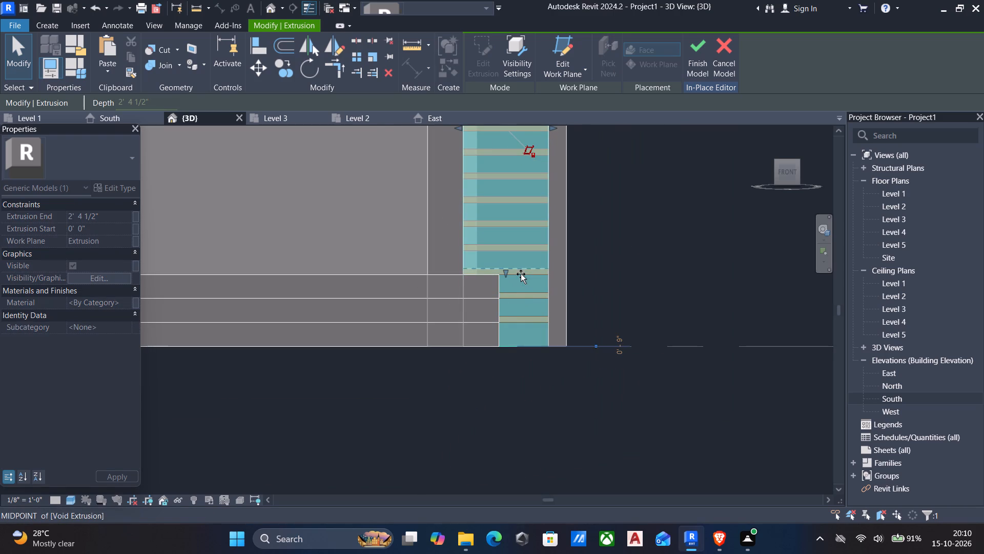
{"action": "left_click_drag", "start_coordinate": [521, 274], "coordinate": [517, 279]}
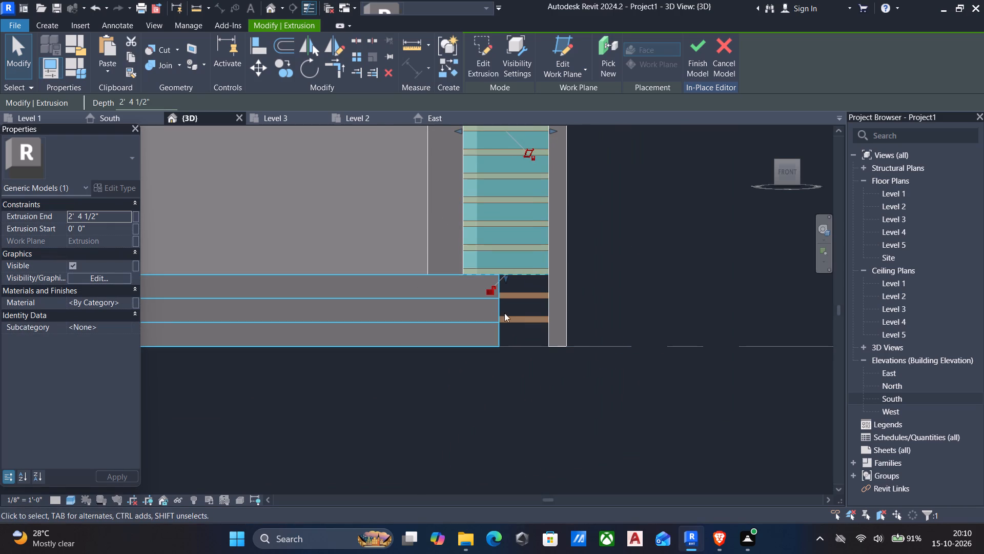
{"action": "key", "text": "Escape"}
Extend the steps extrusion beneath the grooved panel to the outer post's inner face, with its Extrusion End at 2' 4 1/2".
{"action": "left_click", "coordinate": [492, 313]}
{"action": "left_click", "coordinate": [501, 307]}
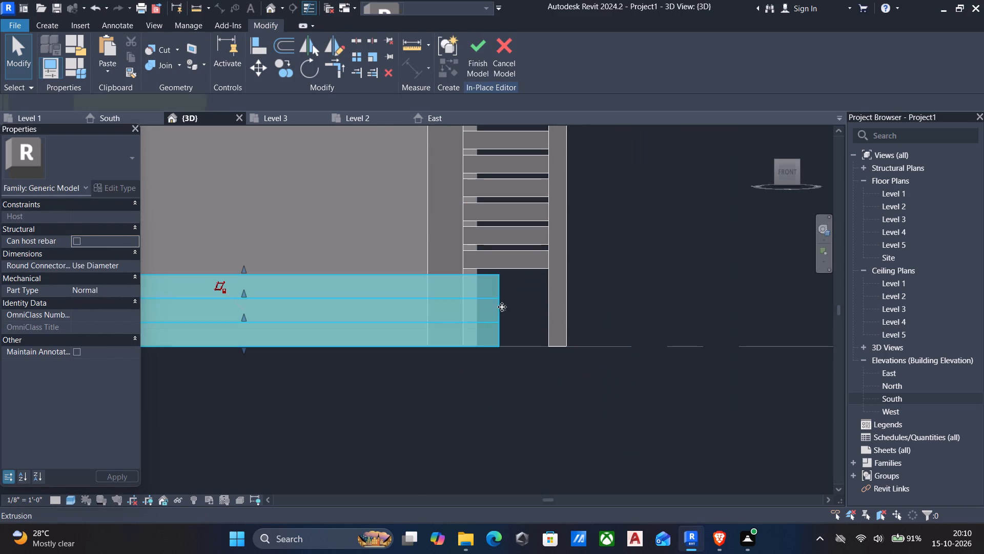
{"action": "left_click_drag", "start_coordinate": [500, 312], "coordinate": [544, 311]}
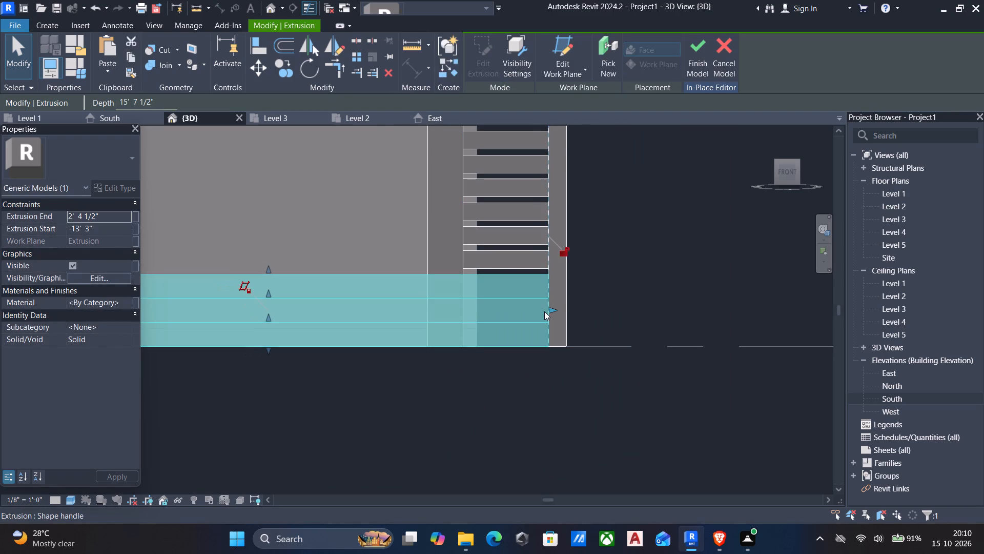
{"action": "key", "text": "Escape"}
Stretch the steps extrusion's rear face back across the entrance porch to the far edge of the side opening.
{"action": "scroll", "coordinate": [544, 319], "scroll_direction": "down", "scroll_amount": 3}
{"action": "middle_click_drag", "start_coordinate": [545, 322], "coordinate": [254, 450], "text": "shift"}
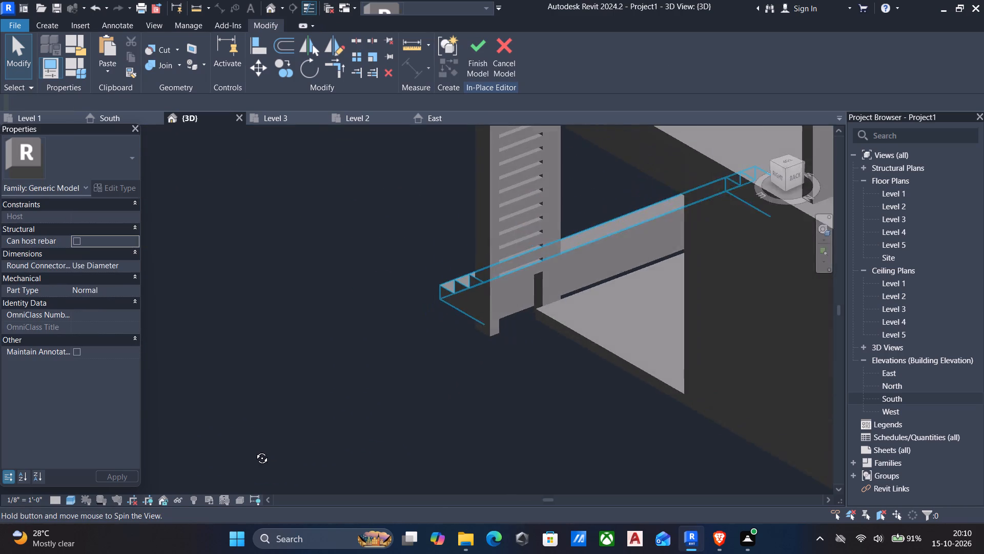
{"action": "middle_click_drag", "start_coordinate": [254, 450], "coordinate": [323, 401], "text": "shift"}
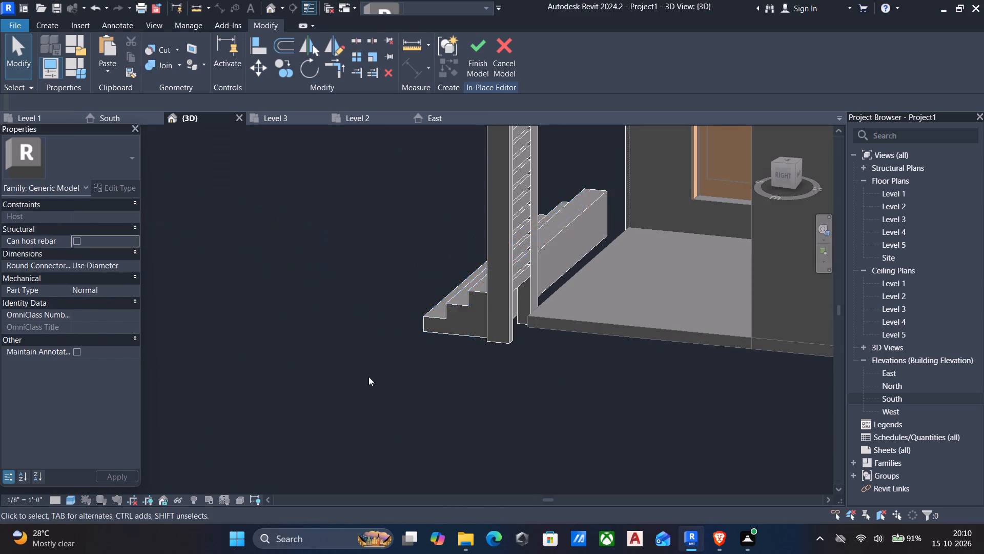
{"action": "left_click", "coordinate": [573, 225]}
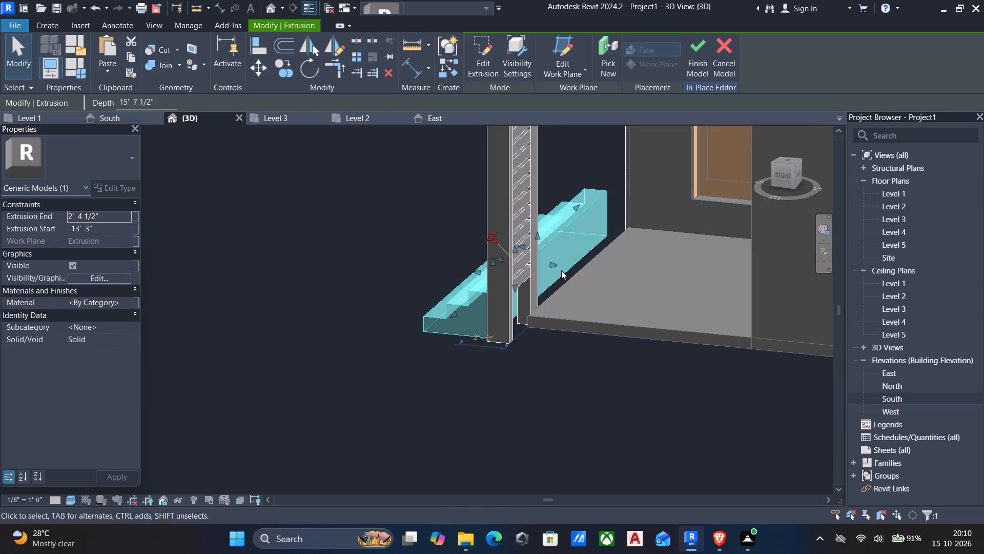
{"action": "left_click_drag", "start_coordinate": [555, 269], "coordinate": [711, 305]}
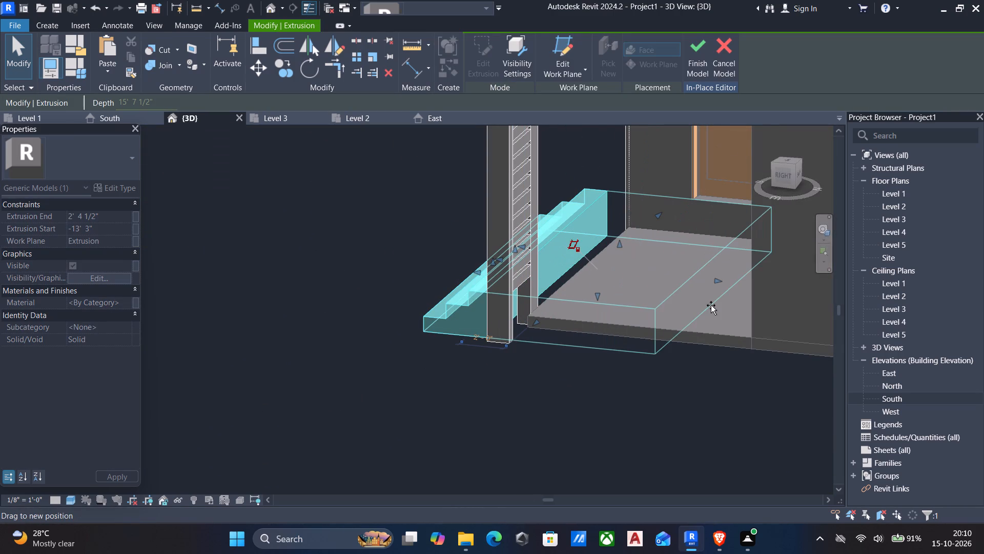
{"action": "left_click_drag", "start_coordinate": [711, 305], "coordinate": [729, 311]}
{"action": "middle_click_drag", "start_coordinate": [688, 356], "coordinate": [727, 331]}
{"action": "middle_click_drag", "start_coordinate": [734, 292], "coordinate": [663, 288]}
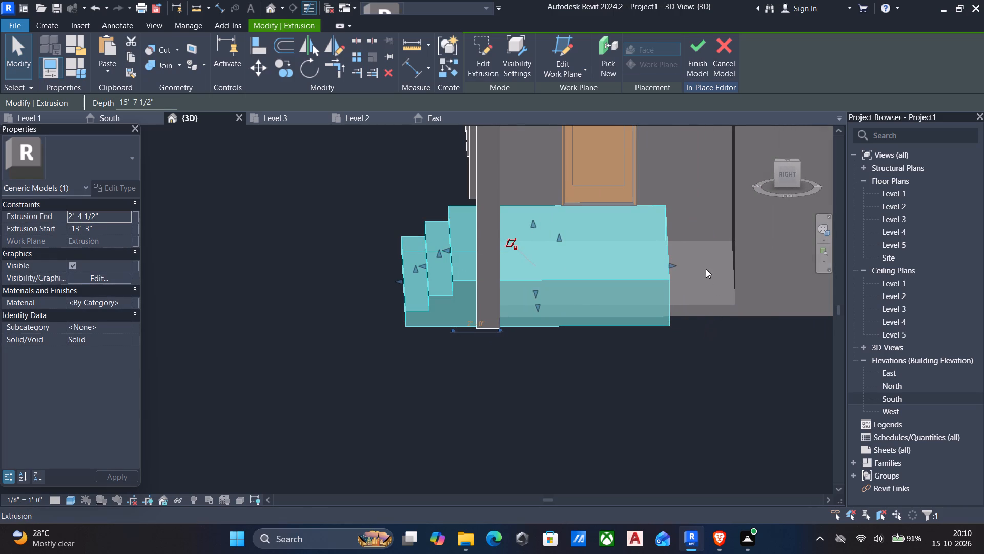
{"action": "left_click_drag", "start_coordinate": [674, 263], "coordinate": [732, 272]}
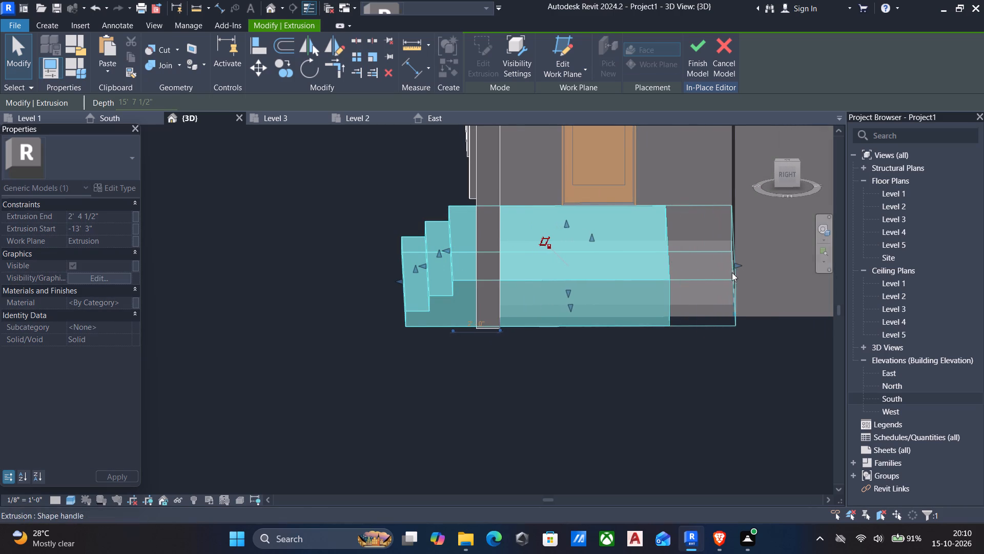
{"action": "scroll", "coordinate": [667, 307], "scroll_direction": "down", "scroll_amount": 1}
{"action": "key", "text": "Escape"}
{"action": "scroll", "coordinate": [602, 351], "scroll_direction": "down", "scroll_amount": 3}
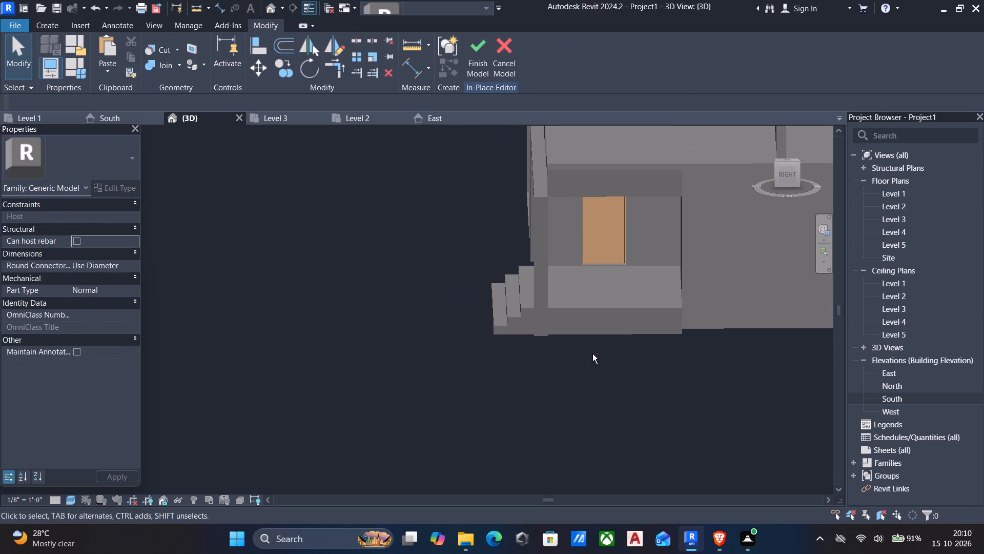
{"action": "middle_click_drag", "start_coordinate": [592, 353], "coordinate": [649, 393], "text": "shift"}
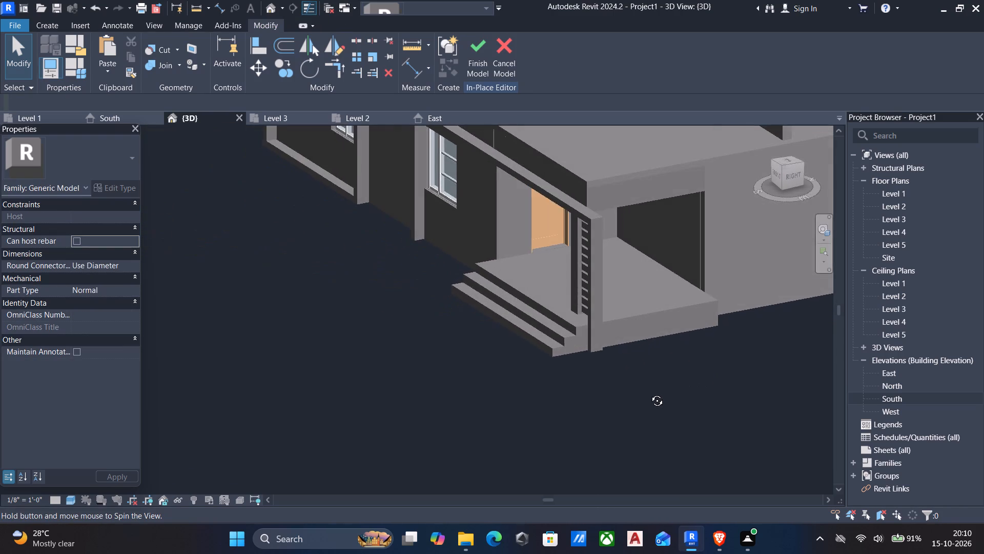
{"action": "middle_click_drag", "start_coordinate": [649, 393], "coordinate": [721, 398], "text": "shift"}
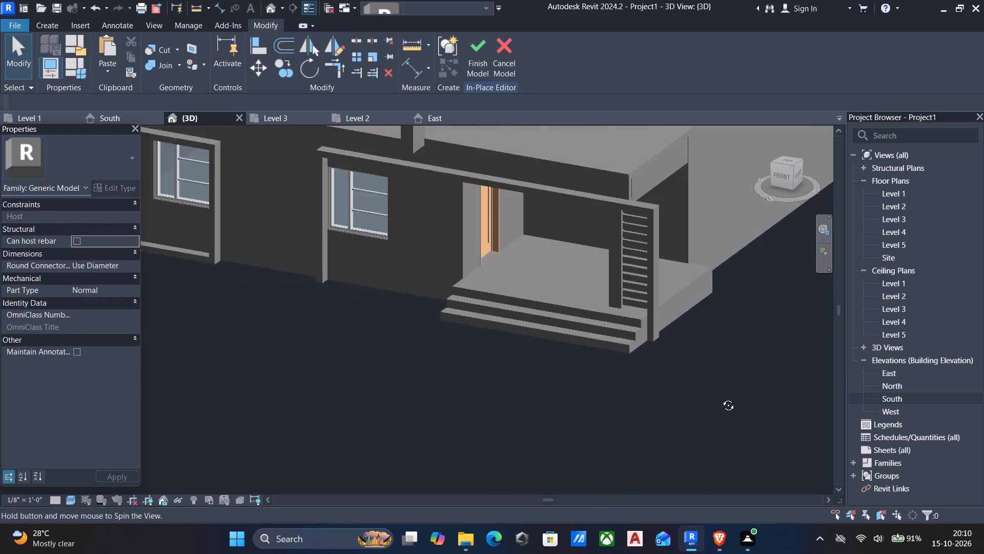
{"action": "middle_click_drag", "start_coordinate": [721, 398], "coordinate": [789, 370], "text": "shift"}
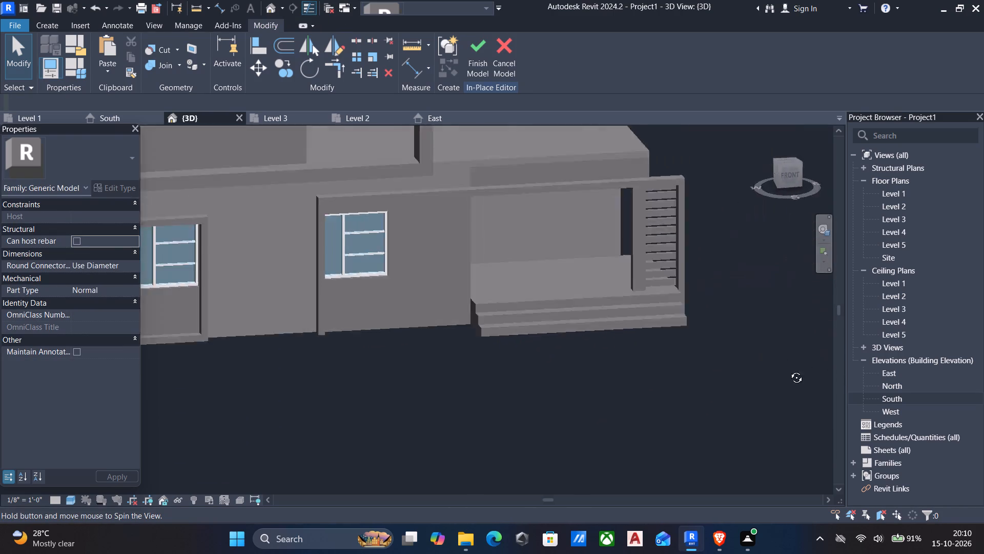
Finish the in-place model containing the entrance steps, releasing the embedded wall.
{"action": "middle_click_drag", "start_coordinate": [789, 370], "coordinate": [474, 368], "text": "shift"}
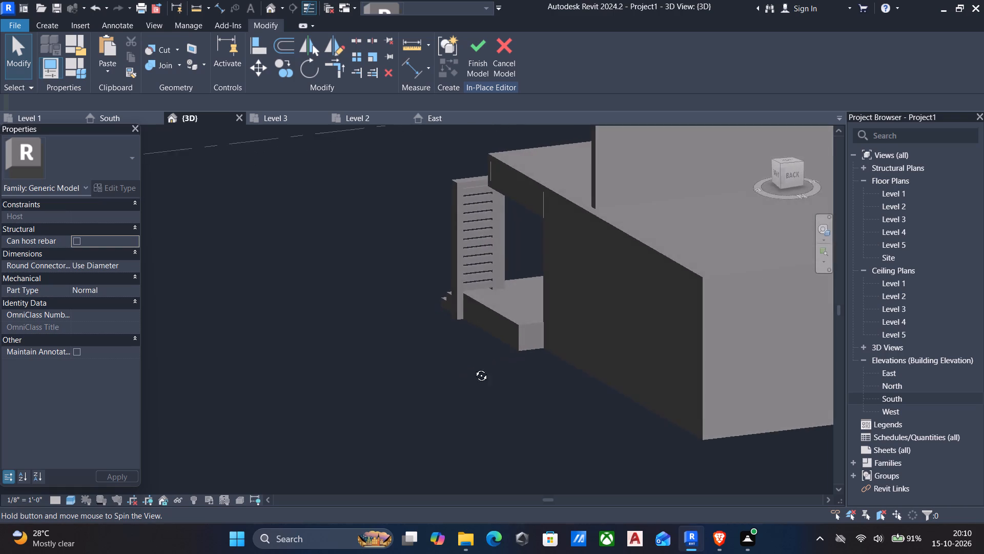
{"action": "middle_click_drag", "start_coordinate": [474, 368], "coordinate": [768, 364], "text": "shift"}
{"action": "scroll", "coordinate": [758, 366], "scroll_direction": "down", "scroll_amount": 4}
{"action": "middle_click_drag", "start_coordinate": [750, 370], "coordinate": [722, 368], "text": "shift"}
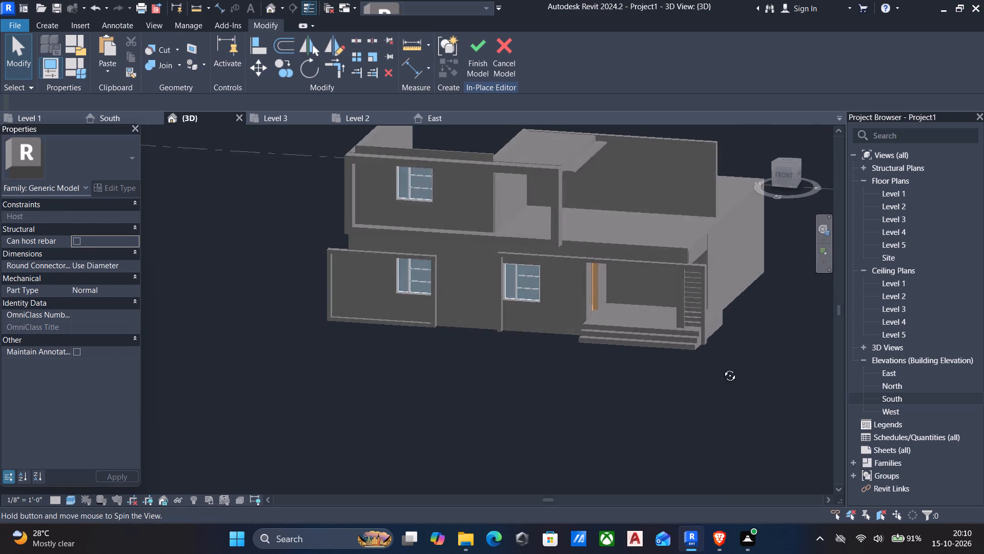
{"action": "middle_click_drag", "start_coordinate": [722, 368], "coordinate": [715, 365], "text": "shift"}
{"action": "left_click", "coordinate": [474, 46]}
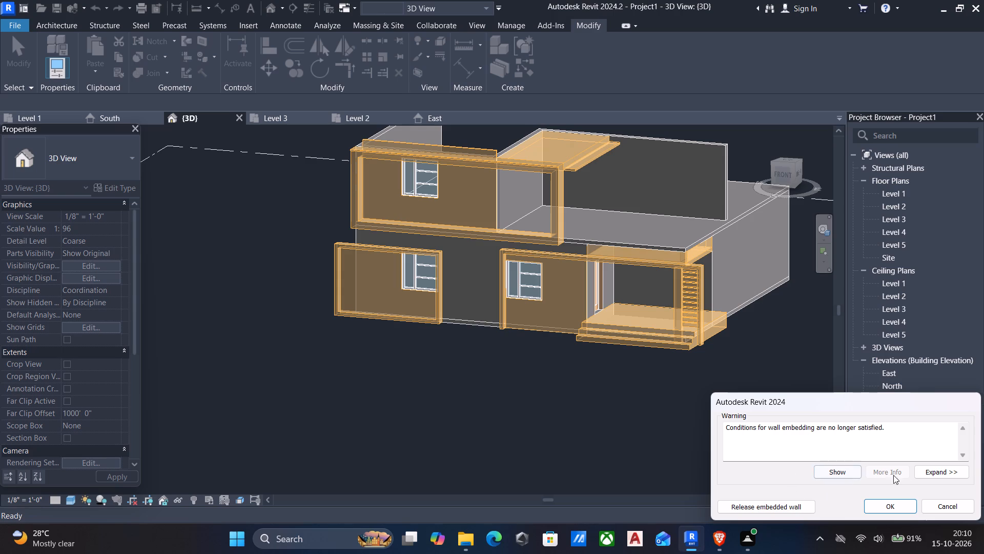
{"action": "left_click", "coordinate": [855, 472]}
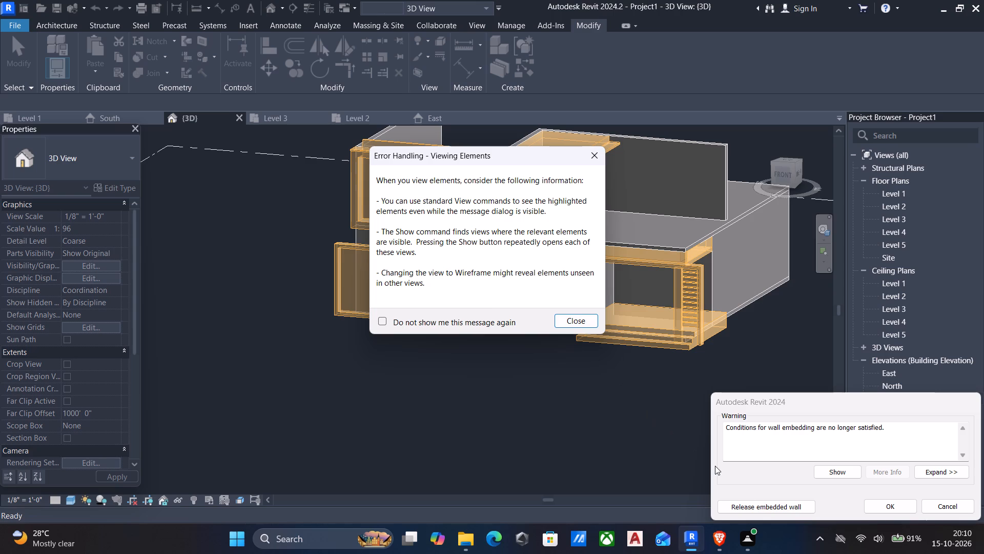
{"action": "left_click", "coordinate": [762, 503]}
{"action": "left_click", "coordinate": [572, 322]}
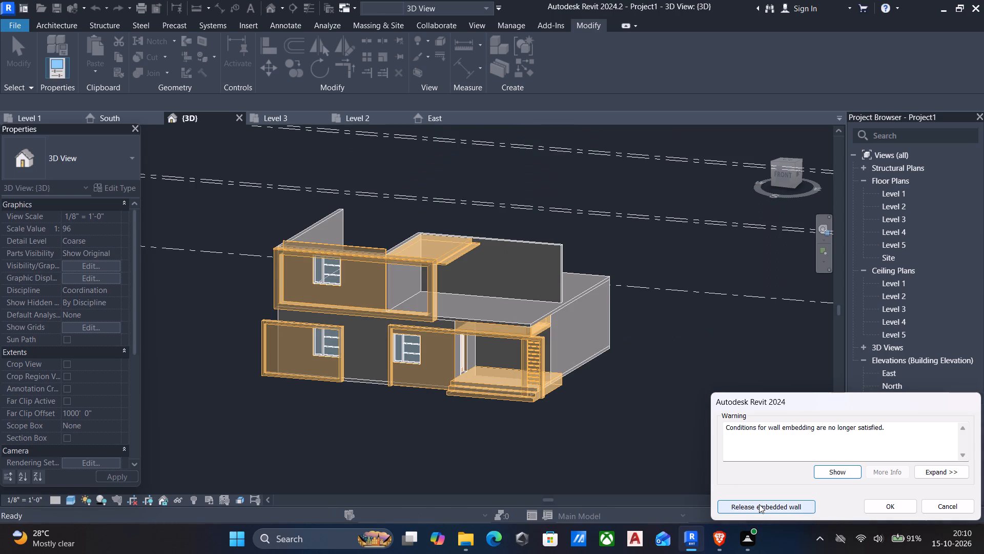
{"action": "left_click", "coordinate": [759, 504]}
{"action": "middle_click_drag", "start_coordinate": [673, 387], "coordinate": [728, 346]}
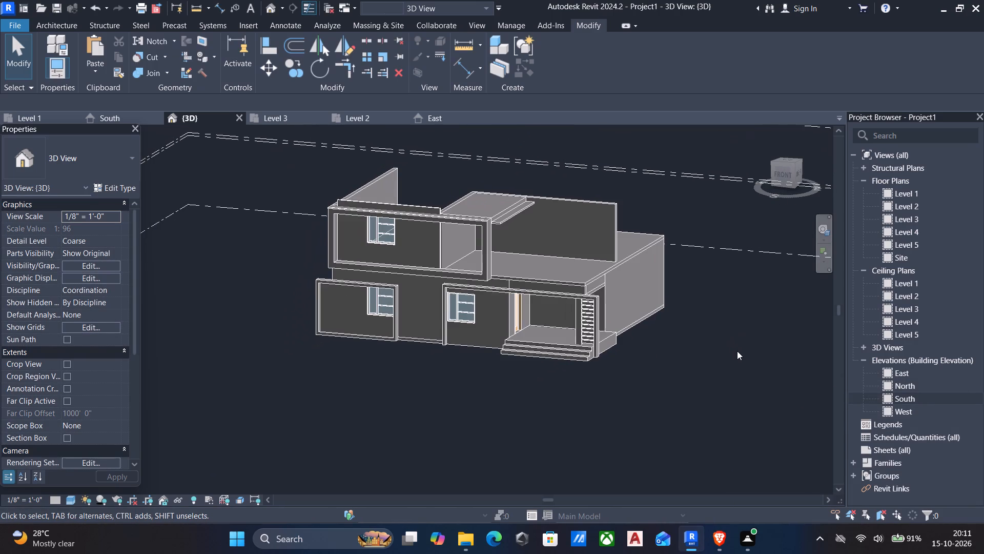
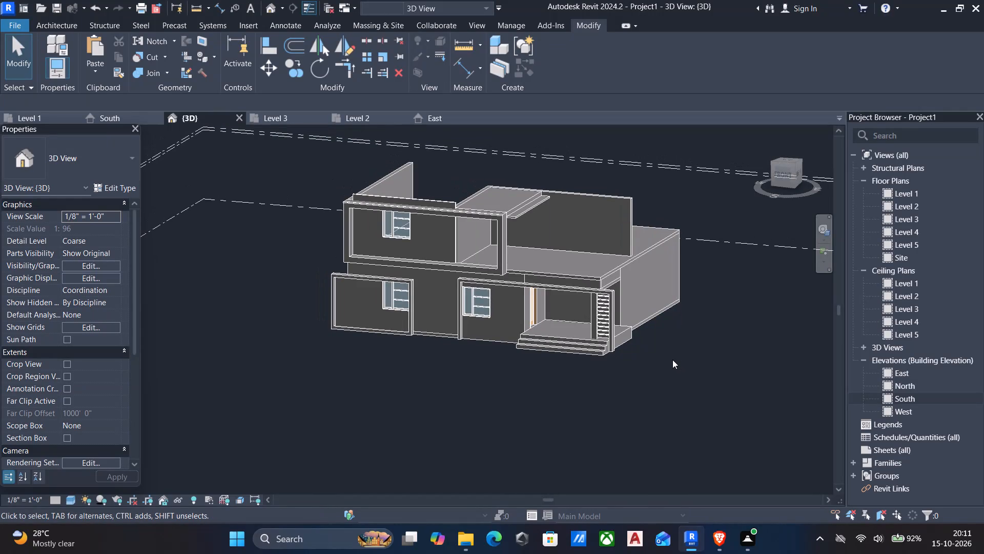
Open the front facade's generic model, with its frames, porch and steps, for in-place editing.
{"action": "middle_click_drag", "start_coordinate": [672, 361], "coordinate": [583, 389], "text": "shift"}
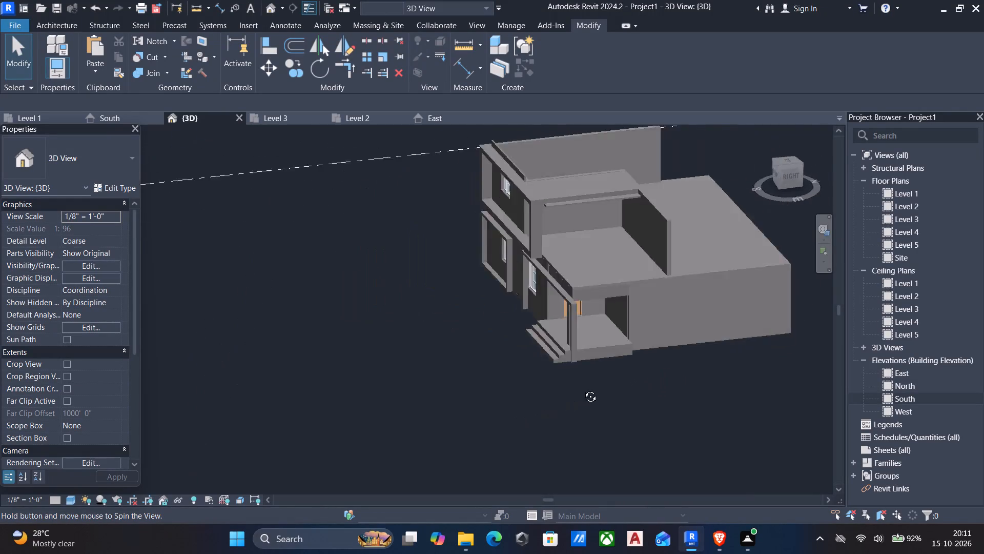
{"action": "middle_click_drag", "start_coordinate": [583, 389], "coordinate": [638, 369], "text": "shift"}
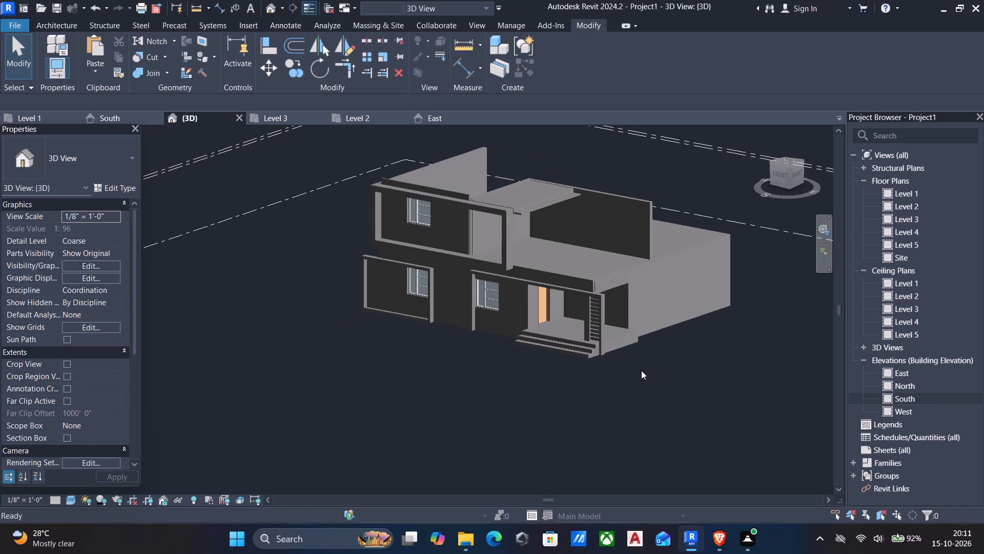
{"action": "middle_click_drag", "start_coordinate": [642, 372], "coordinate": [642, 357]}
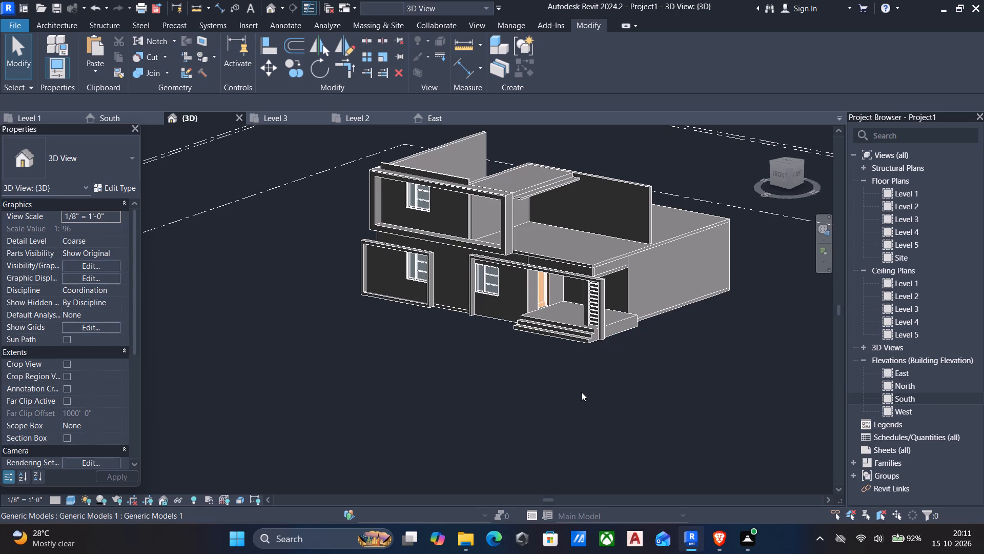
{"action": "middle_click_drag", "start_coordinate": [534, 366], "coordinate": [512, 366], "text": "shift"}
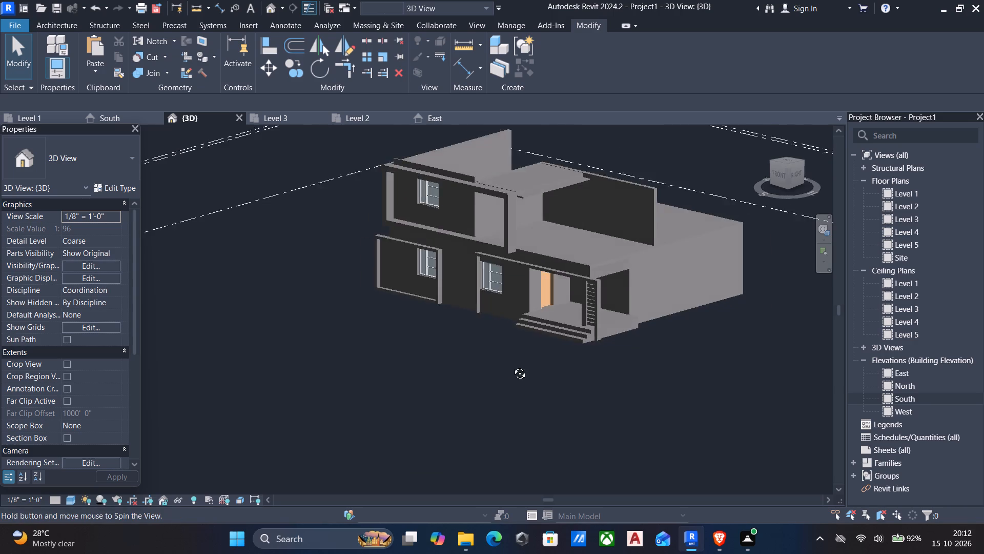
{"action": "middle_click_drag", "start_coordinate": [512, 366], "coordinate": [490, 364], "text": "shift"}
{"action": "left_click", "coordinate": [536, 264]}
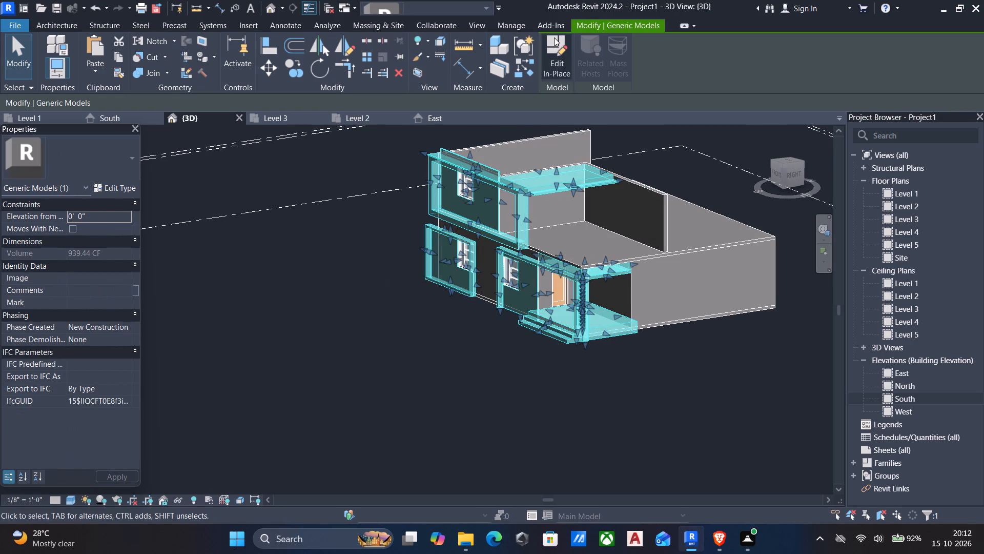
{"action": "left_click", "coordinate": [556, 37]}
Start an extrusion on the front face of the 6" floor slab above the porch and sketch a rectangle about 16'-10" by 6" along its edge.
{"action": "left_click", "coordinate": [52, 24]}
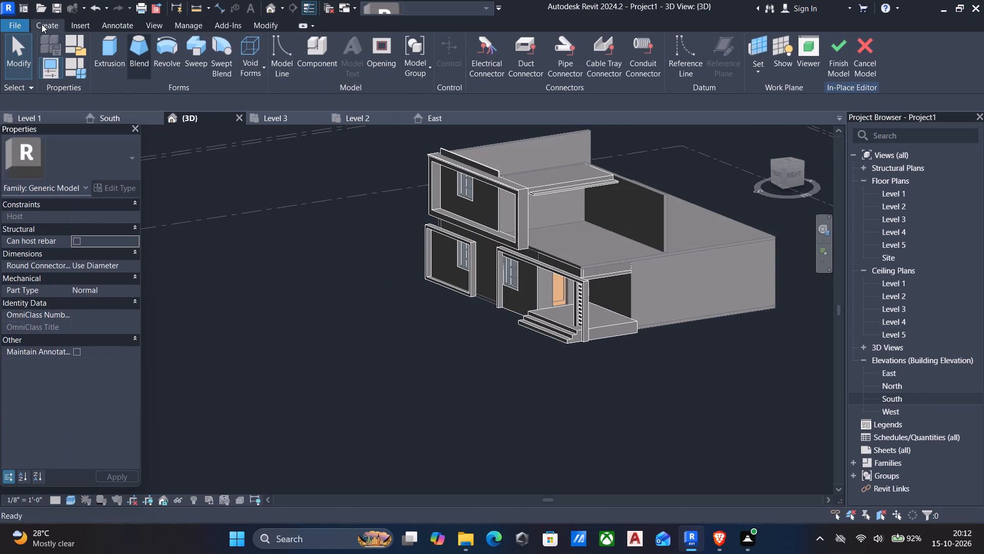
{"action": "left_click", "coordinate": [114, 60]}
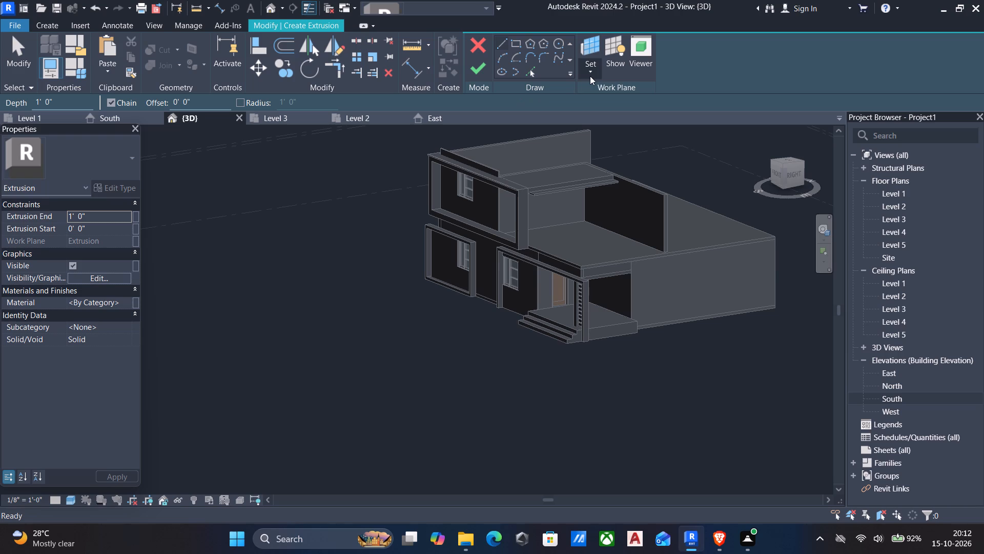
{"action": "left_click", "coordinate": [590, 76]}
{"action": "left_click", "coordinate": [607, 116]}
{"action": "scroll", "coordinate": [570, 273], "scroll_direction": "up", "scroll_amount": 4}
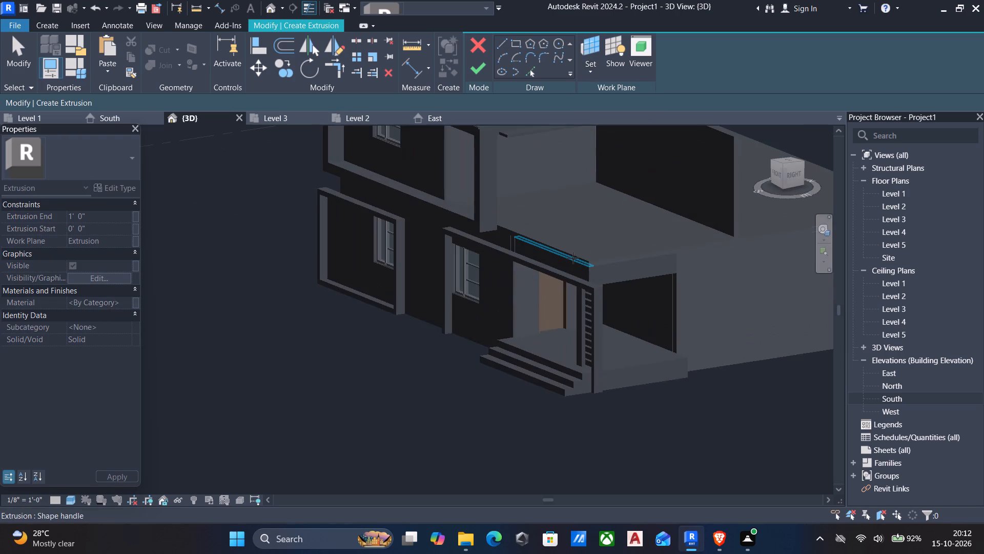
{"action": "scroll", "coordinate": [570, 254], "scroll_direction": "up", "scroll_amount": 7}
{"action": "middle_click_drag", "start_coordinate": [603, 266], "coordinate": [673, 224], "text": "shift"}
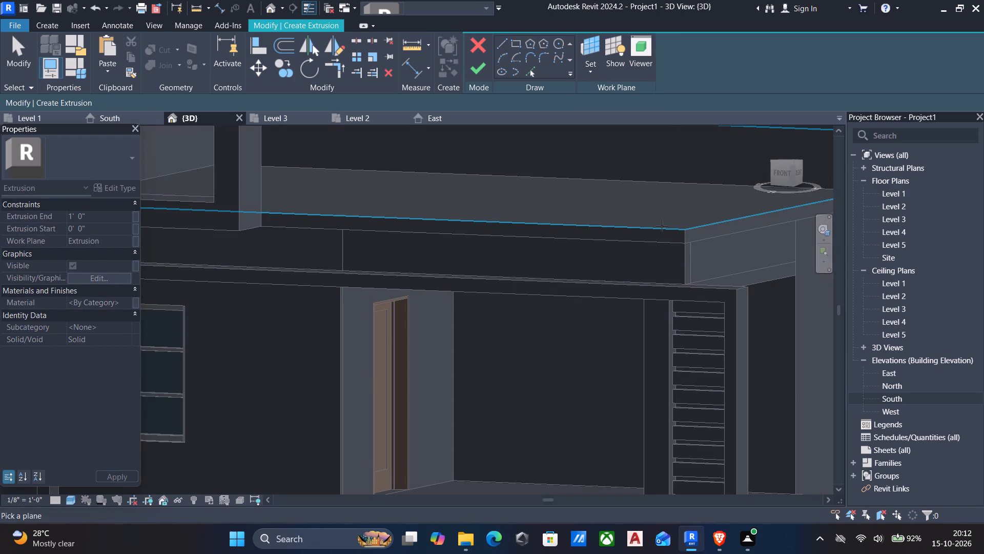
{"action": "left_click", "coordinate": [660, 231]}
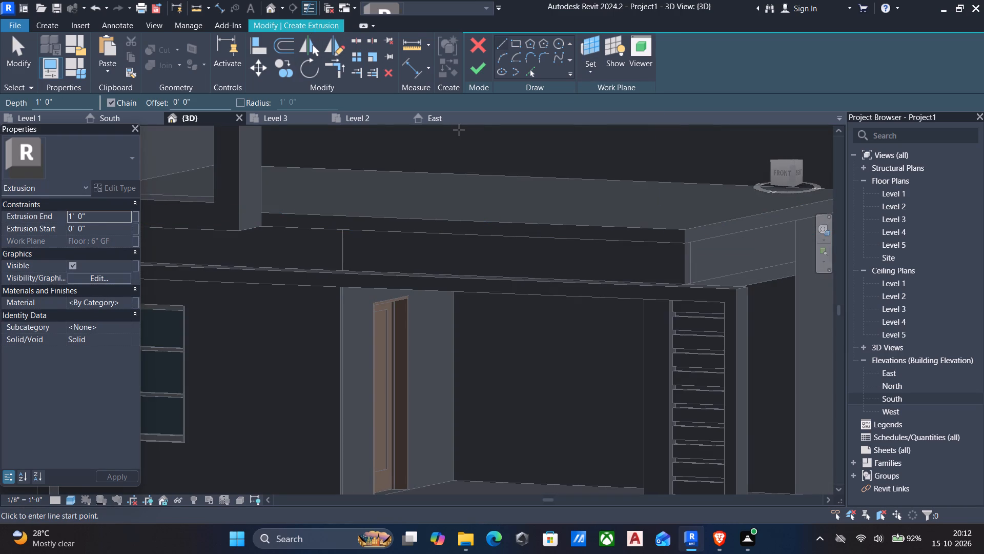
{"action": "left_click", "coordinate": [517, 41]}
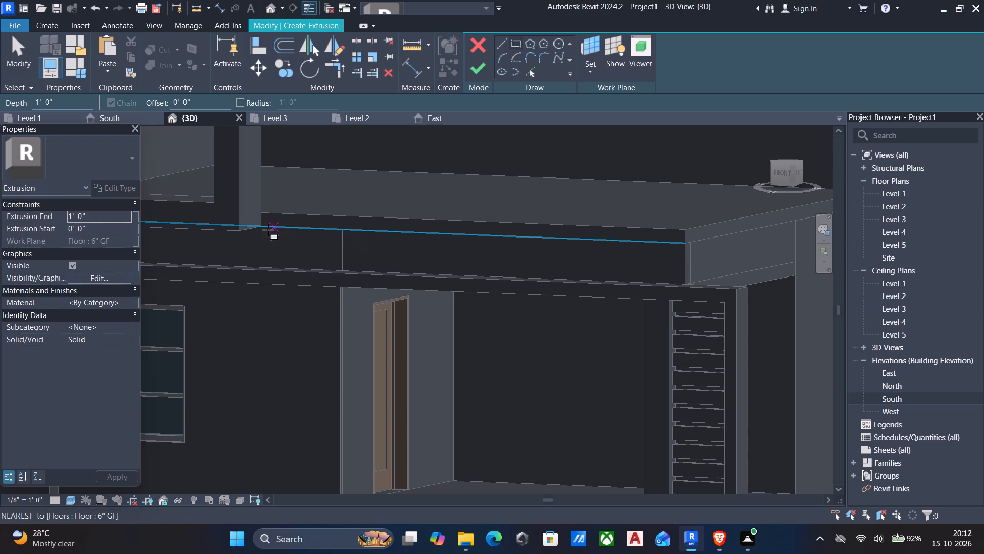
{"action": "left_click", "coordinate": [264, 214]}
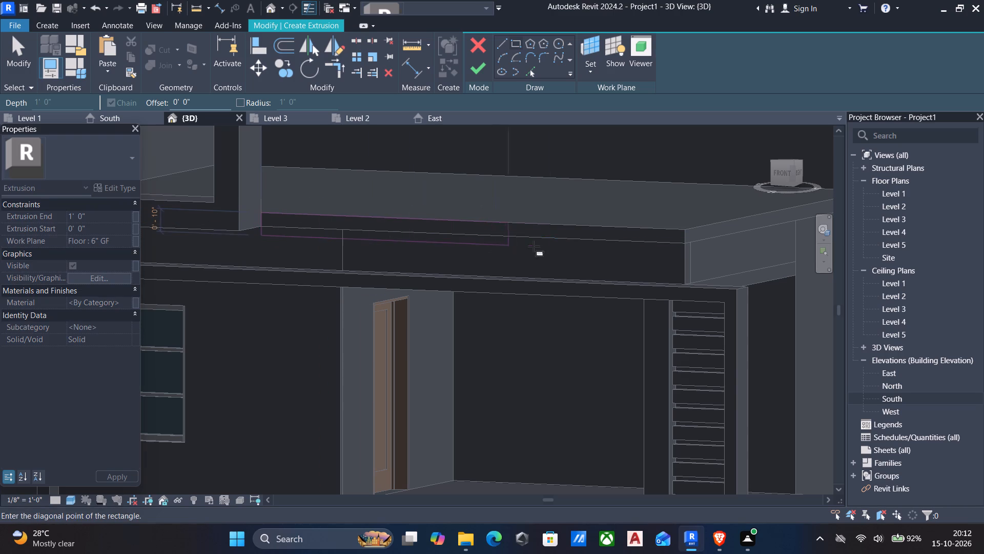
{"action": "left_click", "coordinate": [684, 239]}
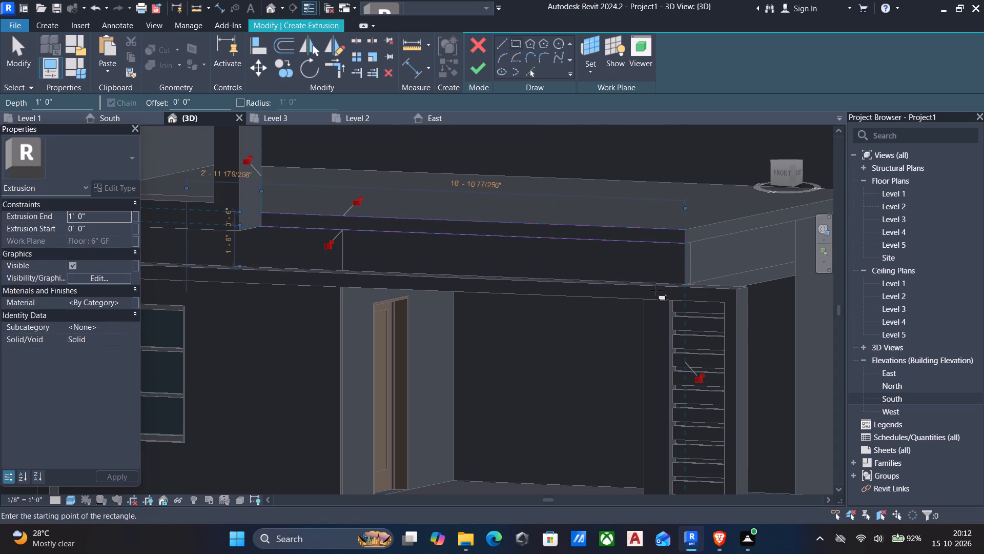
Set the slab-edge extrusion's end to 2" and finish the extrusion.
{"action": "middle_click_drag", "start_coordinate": [655, 291], "coordinate": [630, 298]}
{"action": "left_click", "coordinate": [118, 221]}
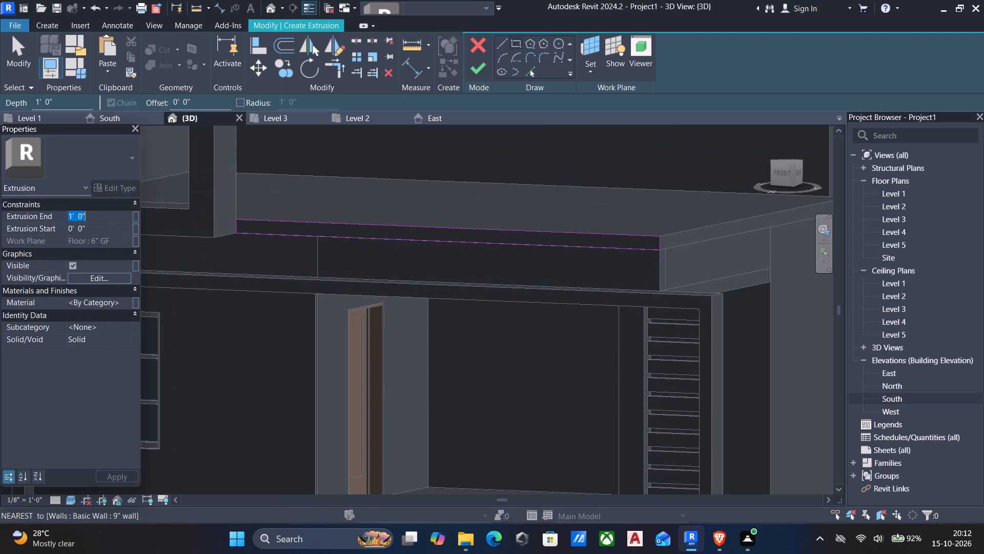
{"action": "type", "text": "2\""}
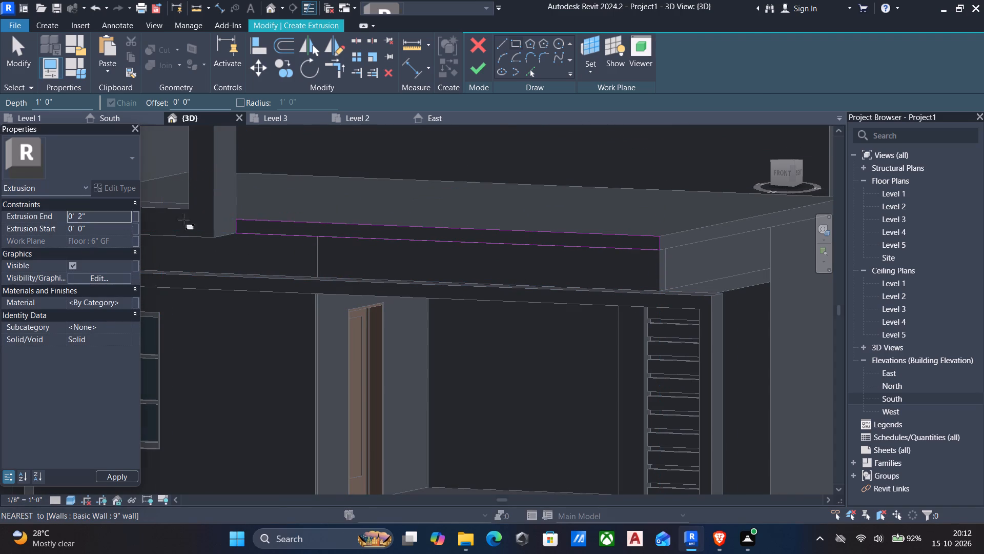
{"action": "key", "text": "Return"}
{"action": "left_click", "coordinate": [477, 68]}
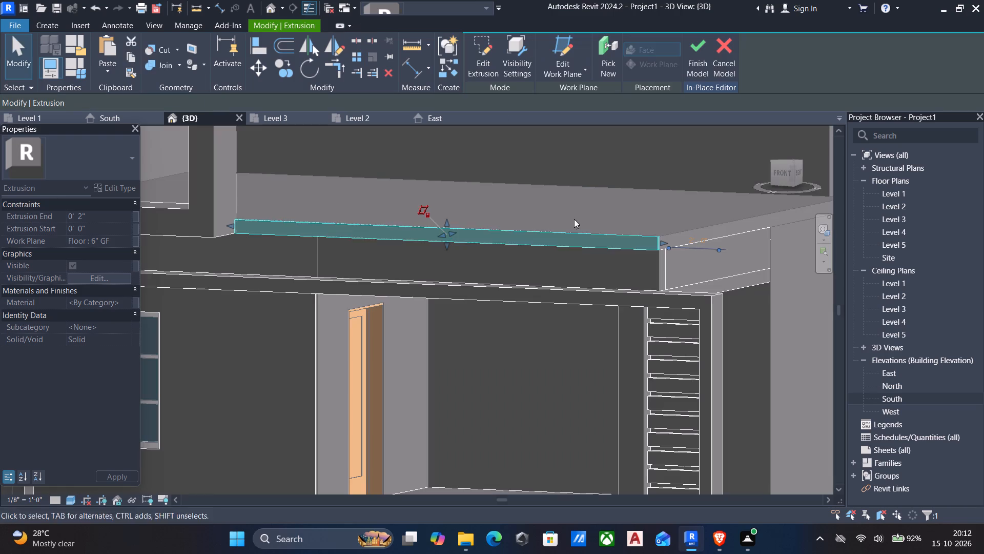
Examine the slab-edge strip above the porch and the rest of the front facade from several angles.
{"action": "middle_click_drag", "start_coordinate": [658, 276], "coordinate": [623, 296]}
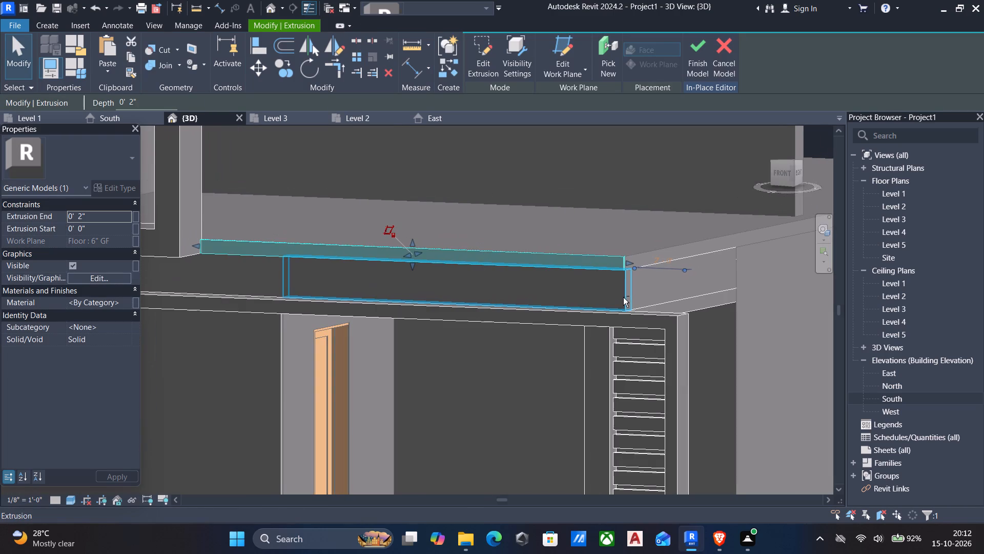
{"action": "middle_click_drag", "start_coordinate": [621, 299], "coordinate": [561, 319], "text": "shift"}
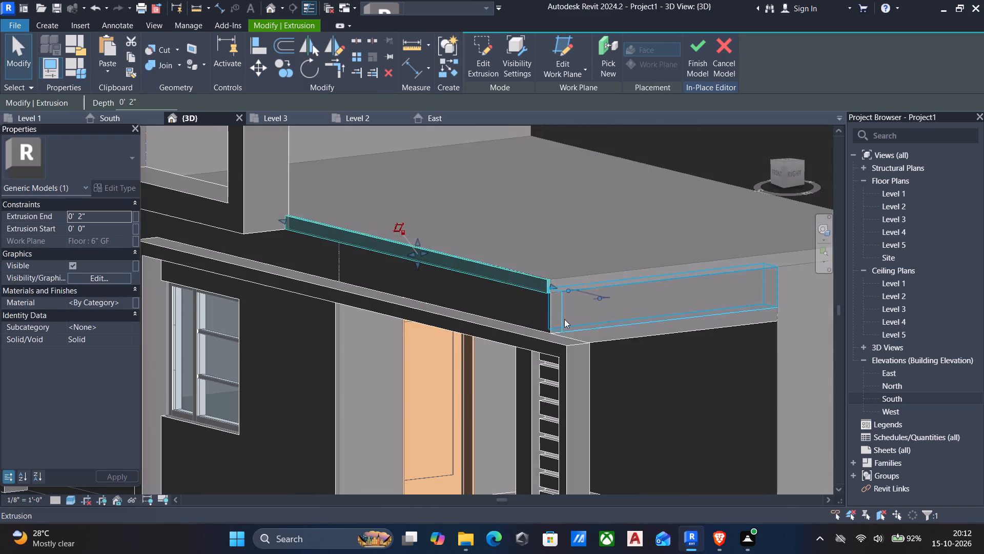
{"action": "key", "text": "Escape"}
{"action": "scroll", "coordinate": [568, 340], "scroll_direction": "down", "scroll_amount": 3}
{"action": "middle_click_drag", "start_coordinate": [568, 342], "coordinate": [672, 327], "text": "shift"}
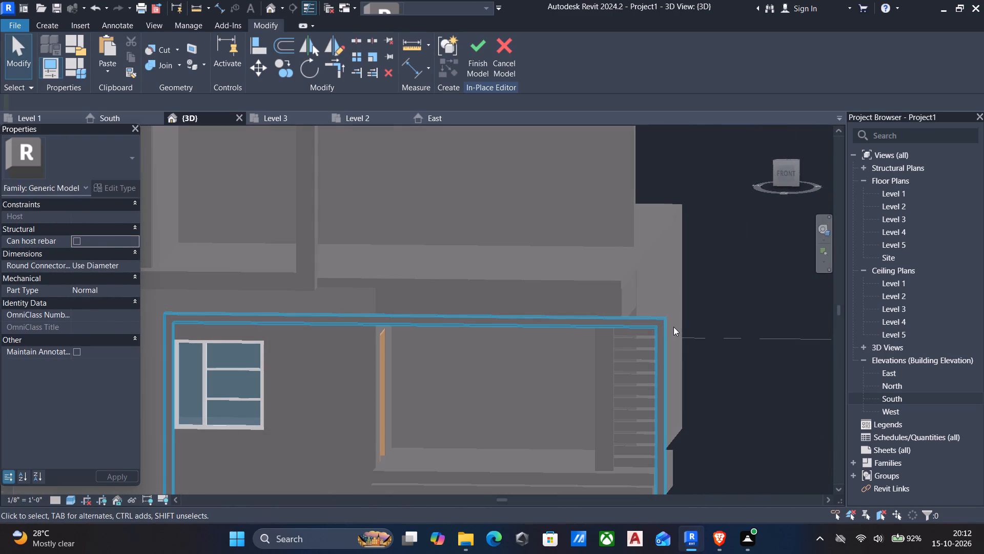
{"action": "scroll", "coordinate": [681, 340], "scroll_direction": "down", "scroll_amount": 2}
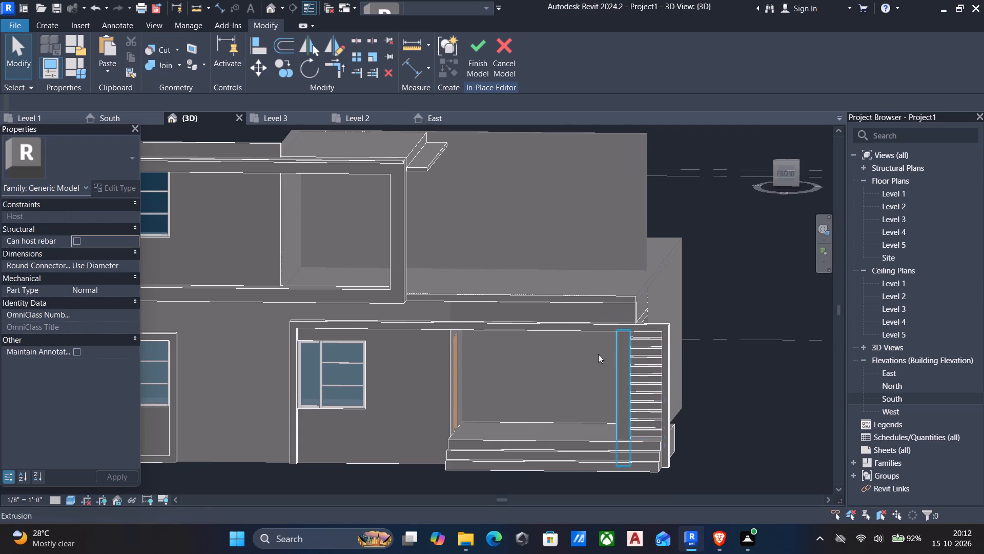
{"action": "scroll", "coordinate": [476, 331], "scroll_direction": "down", "scroll_amount": 1}
{"action": "middle_click_drag", "start_coordinate": [476, 329], "coordinate": [563, 344]}
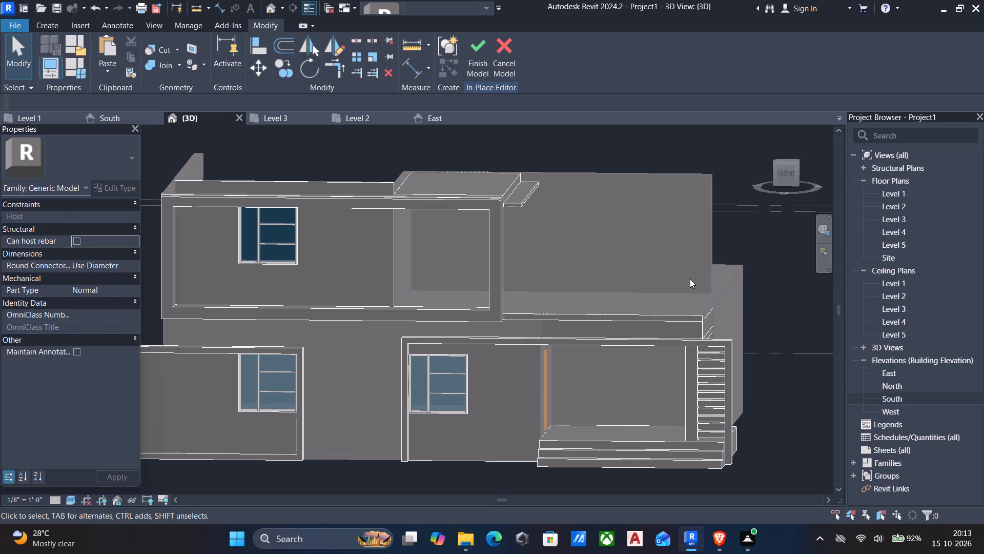
{"action": "middle_click_drag", "start_coordinate": [439, 303], "coordinate": [580, 297]}
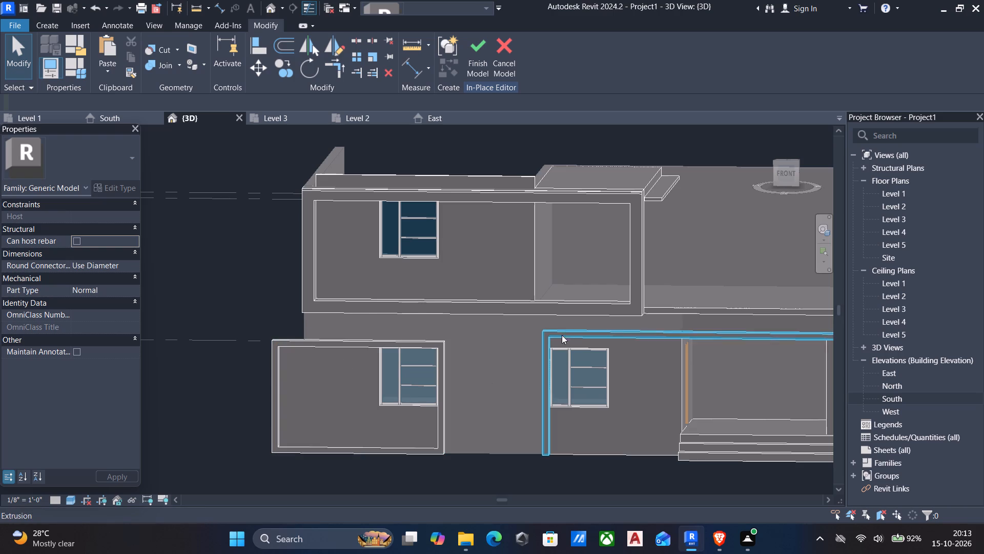
{"action": "middle_click_drag", "start_coordinate": [669, 246], "coordinate": [633, 305]}
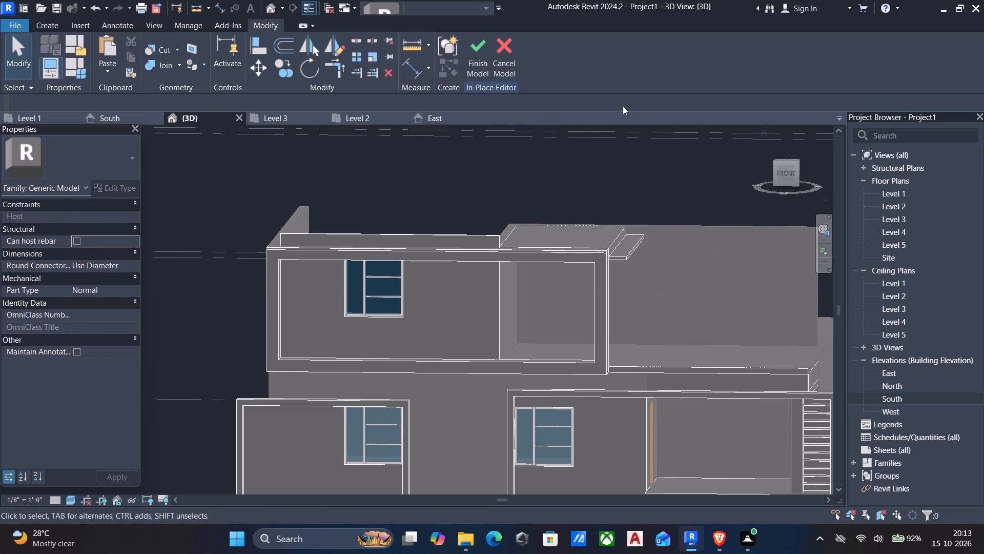
Finish the in-place facade model and return to the project.
{"action": "left_click", "coordinate": [465, 48]}
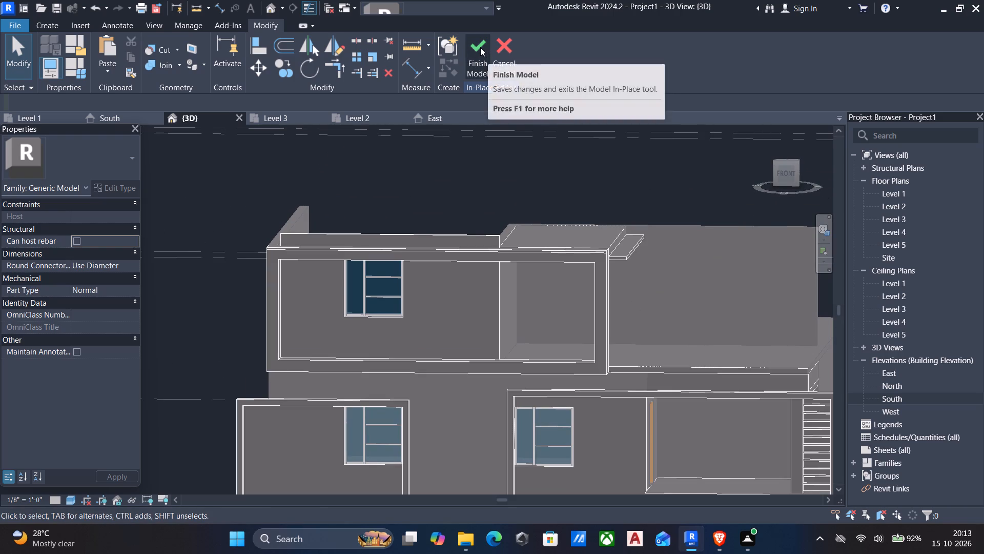
{"action": "left_click", "coordinate": [480, 47]}
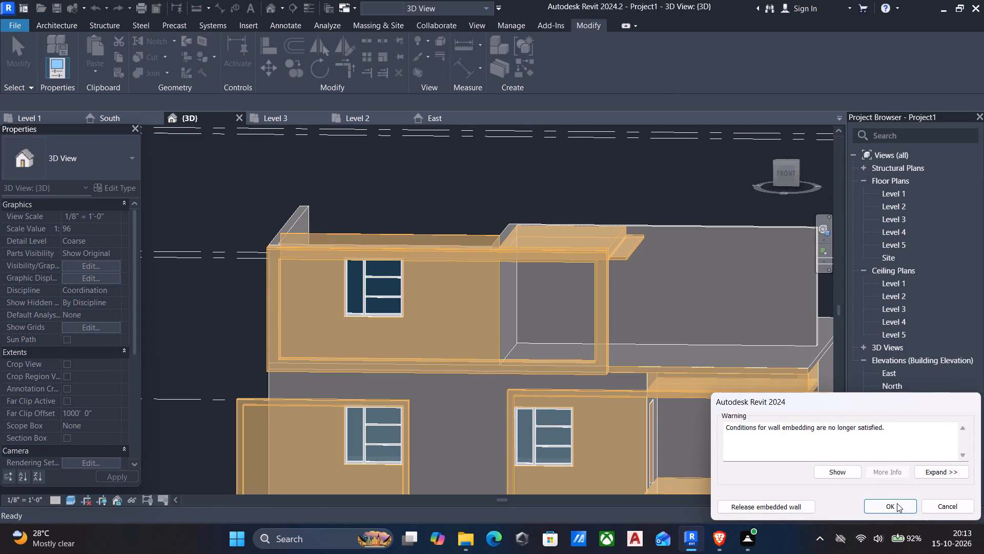
{"action": "left_click", "coordinate": [897, 504]}
Place a 4'x7' single-panel wood door on Level 3 in the recessed terrace wall, about 8'-6" from the inner wall corner.
{"action": "left_click", "coordinate": [783, 170]}
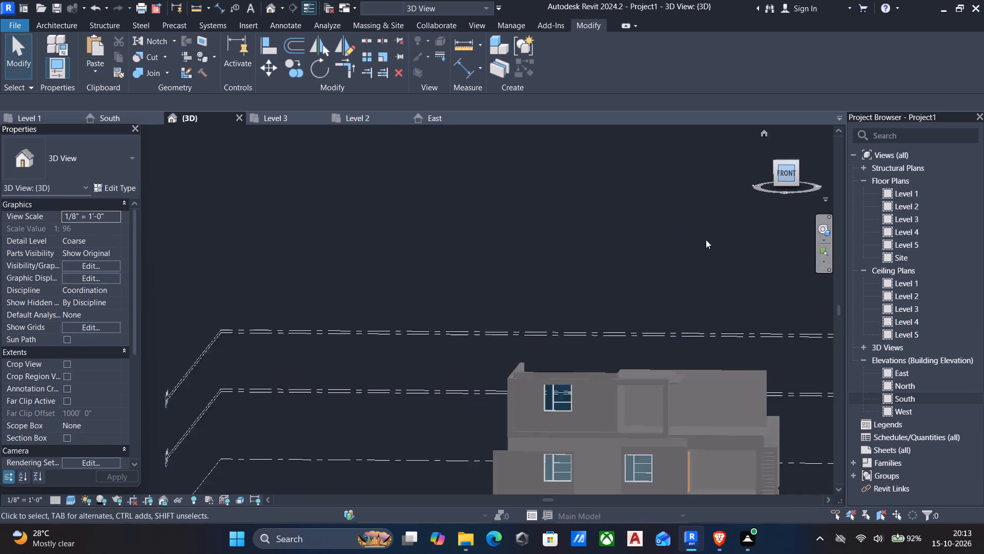
{"action": "scroll", "coordinate": [540, 417], "scroll_direction": "up", "scroll_amount": 5}
{"action": "scroll", "coordinate": [337, 254], "scroll_direction": "up", "scroll_amount": 4}
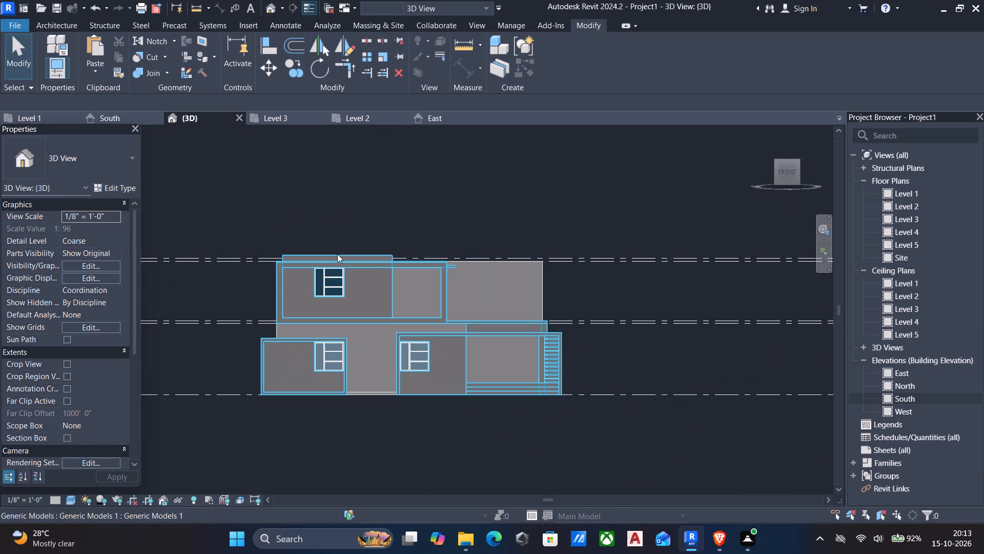
{"action": "scroll", "coordinate": [338, 254], "scroll_direction": "up", "scroll_amount": 4}
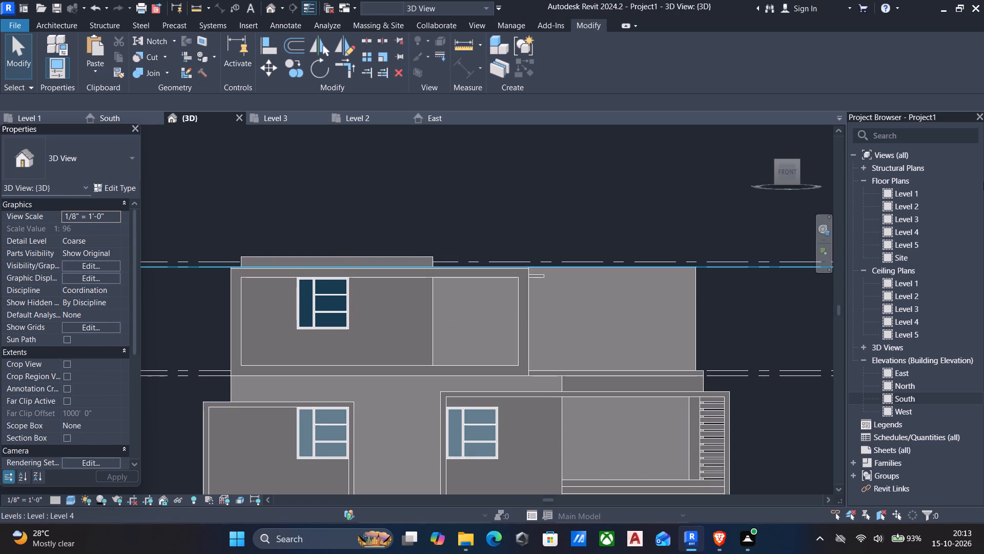
{"action": "double_click", "coordinate": [928, 219]}
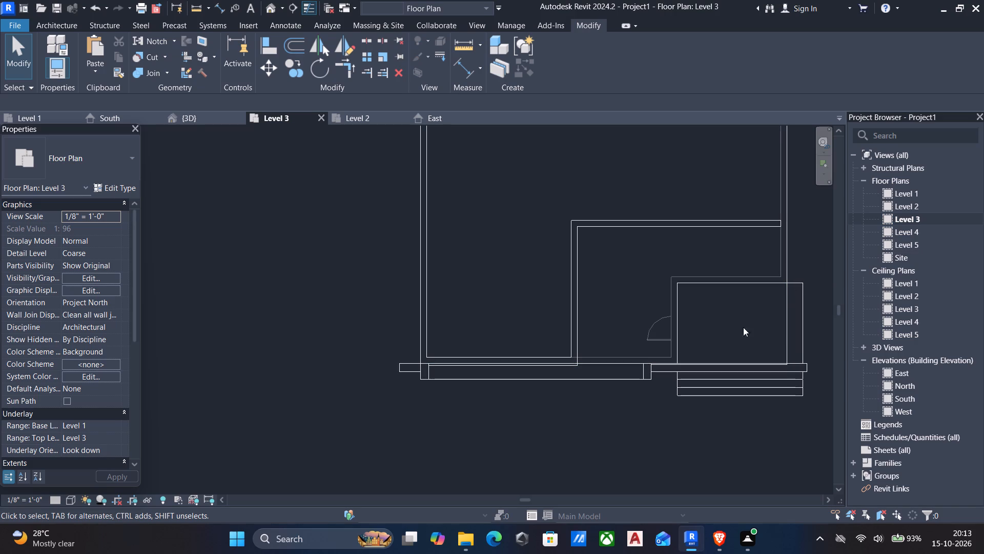
{"action": "middle_click_drag", "start_coordinate": [637, 252], "coordinate": [623, 278]}
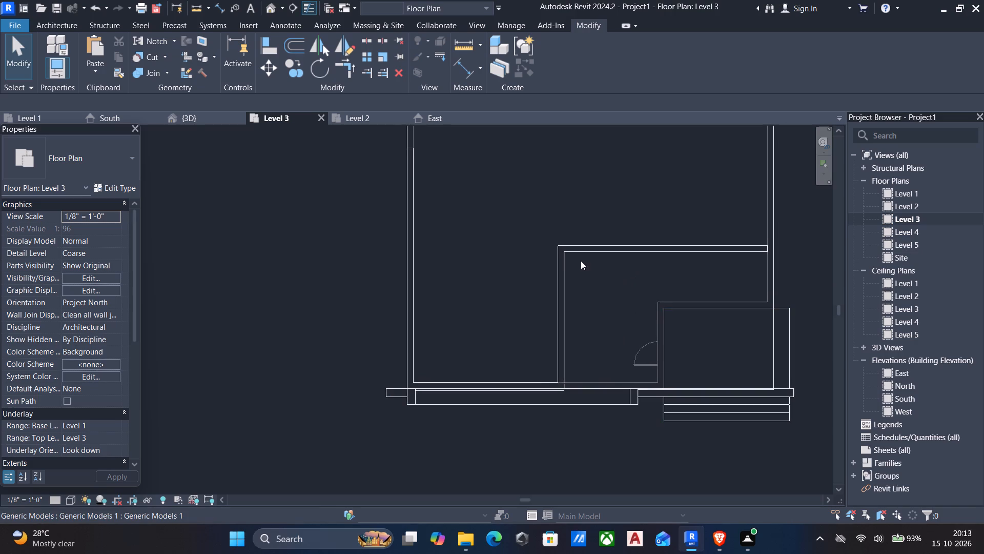
{"action": "key", "text": "d"}
{"action": "key", "text": "r"}
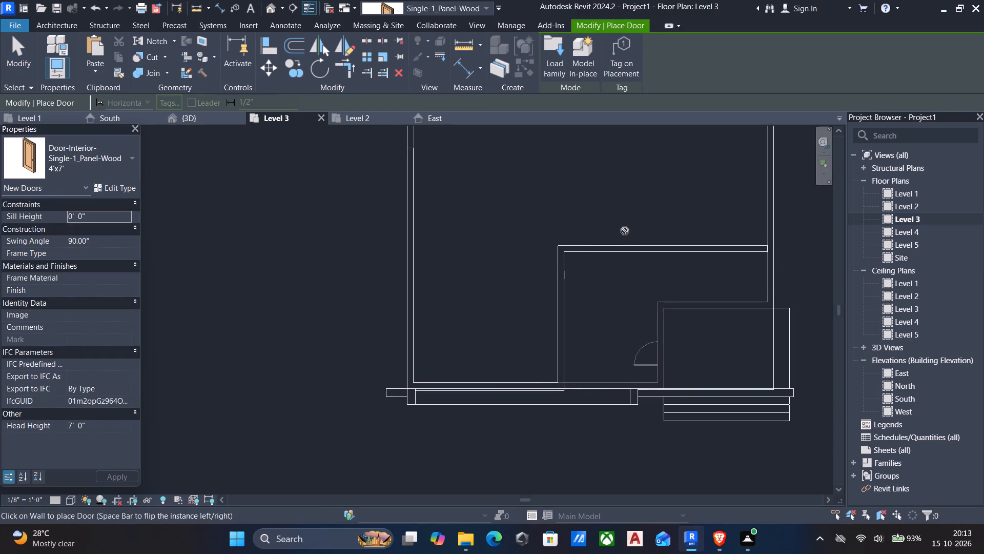
{"action": "left_click", "coordinate": [630, 247]}
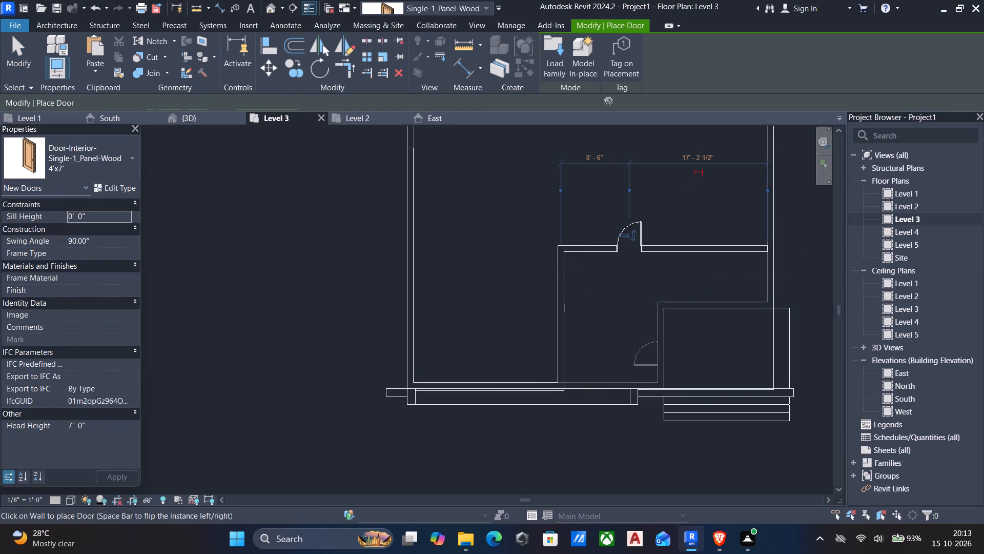
{"action": "scroll", "coordinate": [272, 8], "scroll_direction": "up", "scroll_amount": 1}
{"action": "left_click", "coordinate": [271, 8]}
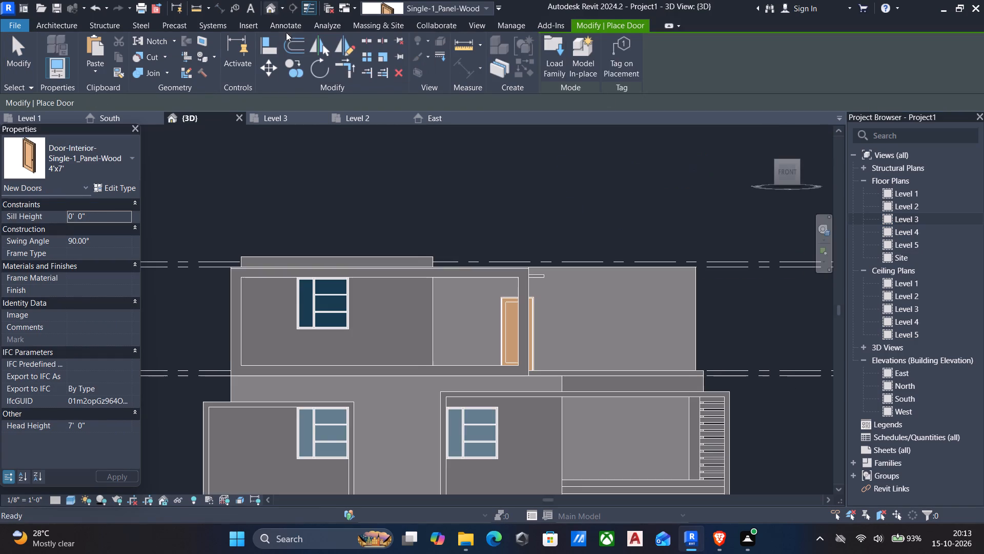
{"action": "key", "text": "Escape"}
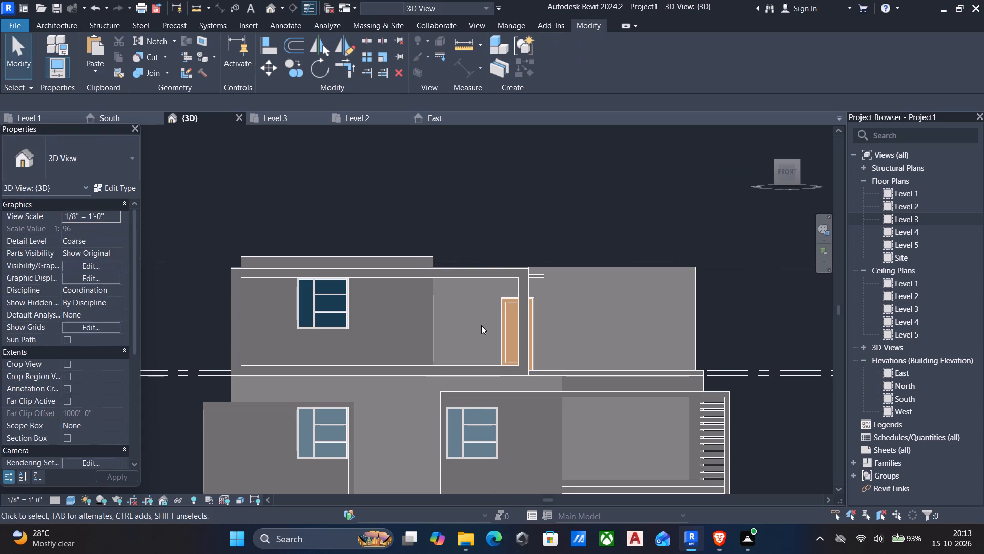
Shift the 4'x7' terrace door along its Level 3 wall to 7'-3" from the inner wall corner.
{"action": "left_click", "coordinate": [503, 329]}
{"action": "key", "text": "Left"}
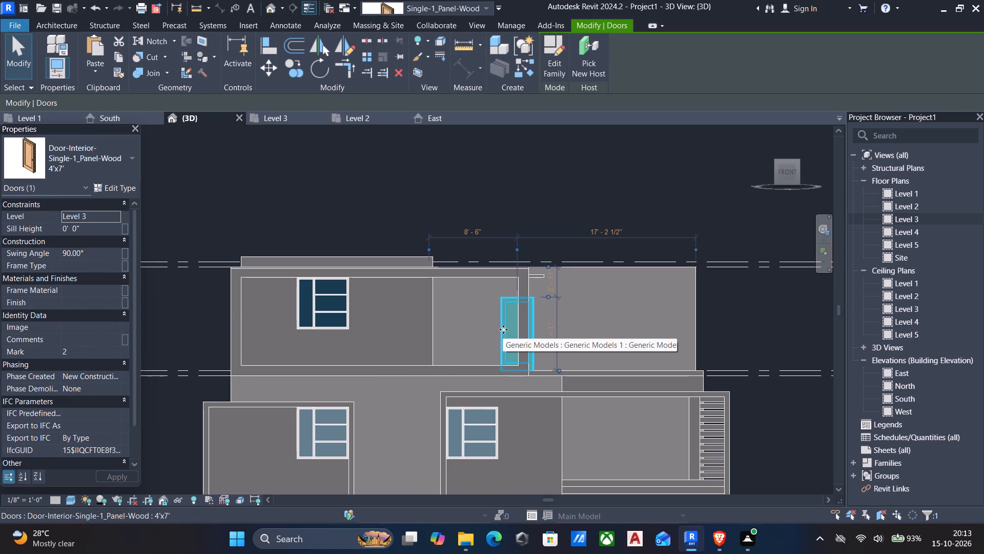
{"action": "key", "text": "Left"}
{"action": "key", "text": "Left"}
{"action": "key", "text": "Left"}
{"action": "key", "text": "Left"}
{"action": "key", "text": "Left"}
{"action": "key", "text": "Left"}
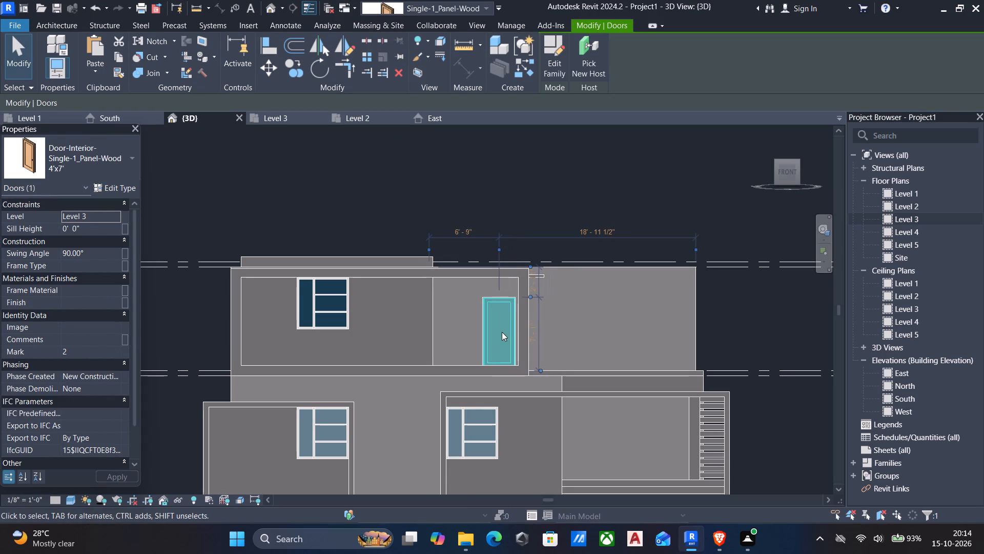
{"action": "key", "text": "Right"}
{"action": "key", "text": "Right"}
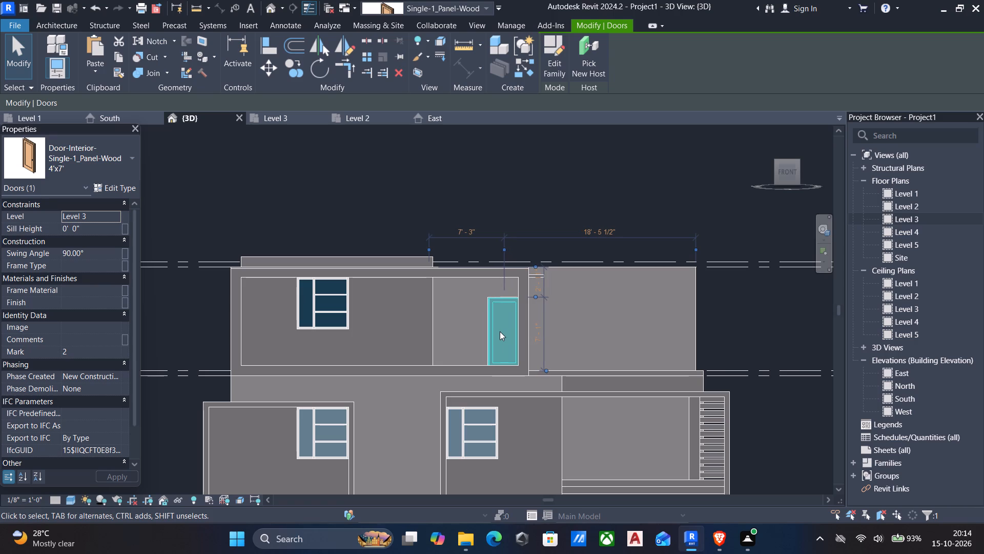
{"action": "key", "text": "Escape"}
Shorten the 9" Level 3 wall hosting the terrace door to about 8'-7" long, ending near the door's outer jamb.
{"action": "middle_click_drag", "start_coordinate": [497, 331], "coordinate": [294, 412], "text": "shift"}
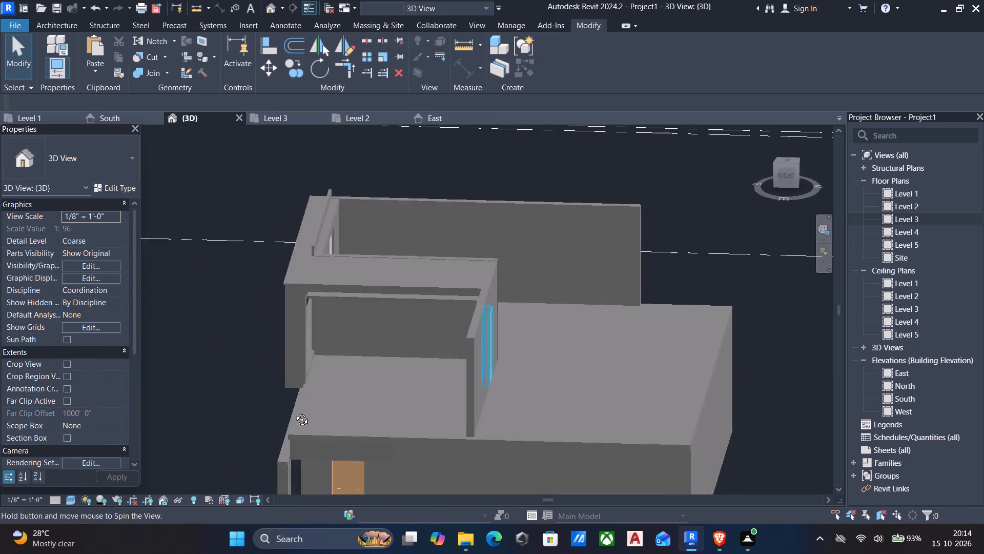
{"action": "middle_click_drag", "start_coordinate": [294, 412], "coordinate": [465, 361], "text": "shift"}
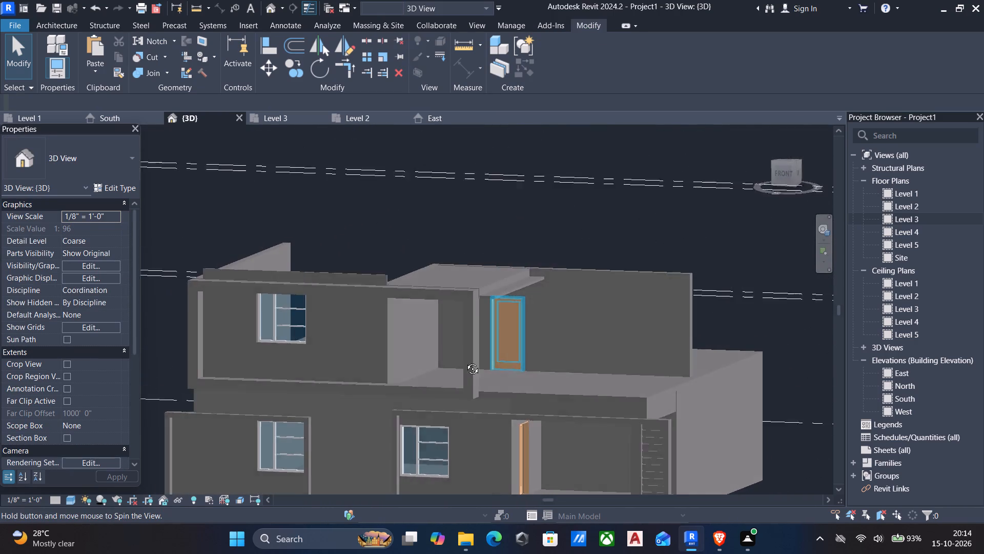
{"action": "middle_click_drag", "start_coordinate": [465, 361], "coordinate": [482, 347], "text": "shift"}
{"action": "left_click", "coordinate": [785, 166]}
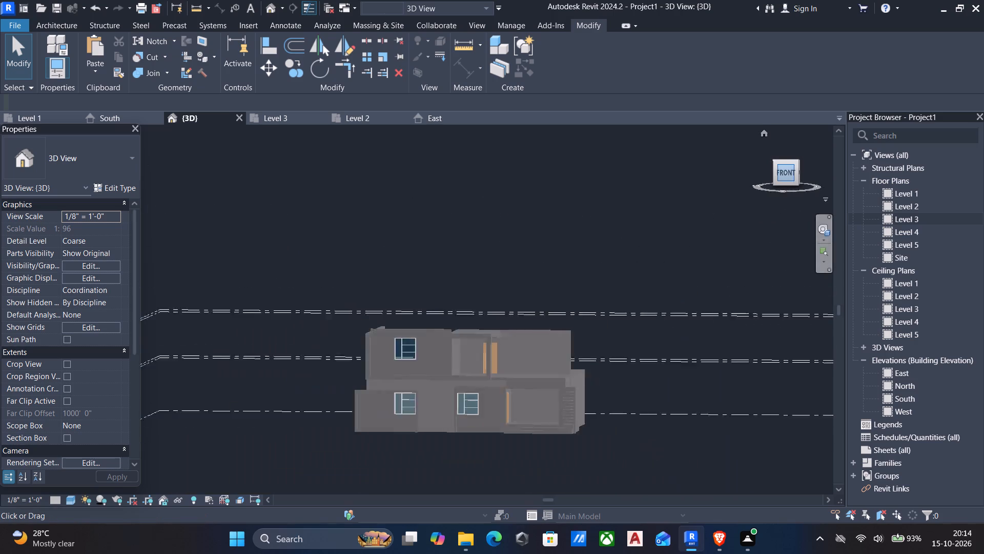
{"action": "scroll", "coordinate": [456, 296], "scroll_direction": "up", "scroll_amount": 5}
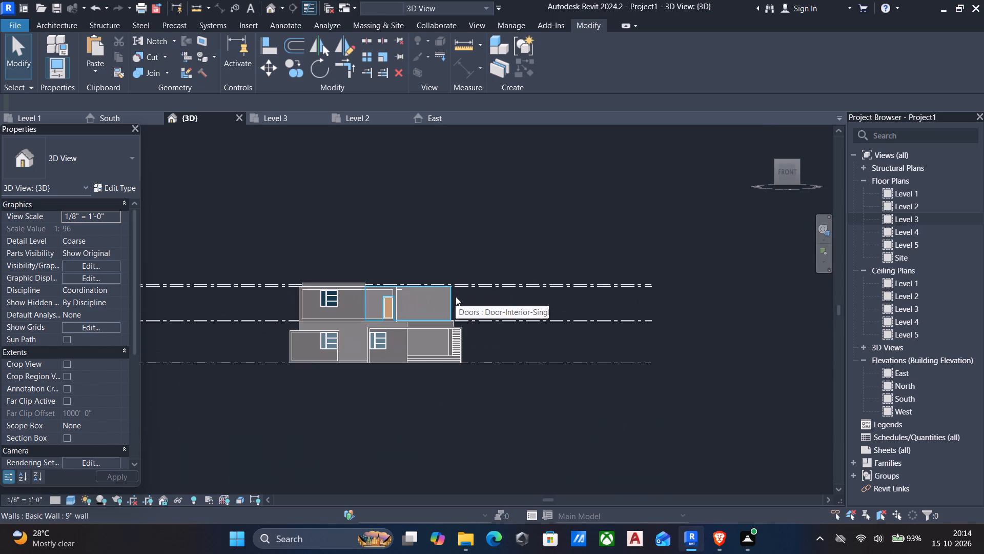
{"action": "left_click", "coordinate": [453, 298]}
{"action": "scroll", "coordinate": [439, 307], "scroll_direction": "up", "scroll_amount": 5}
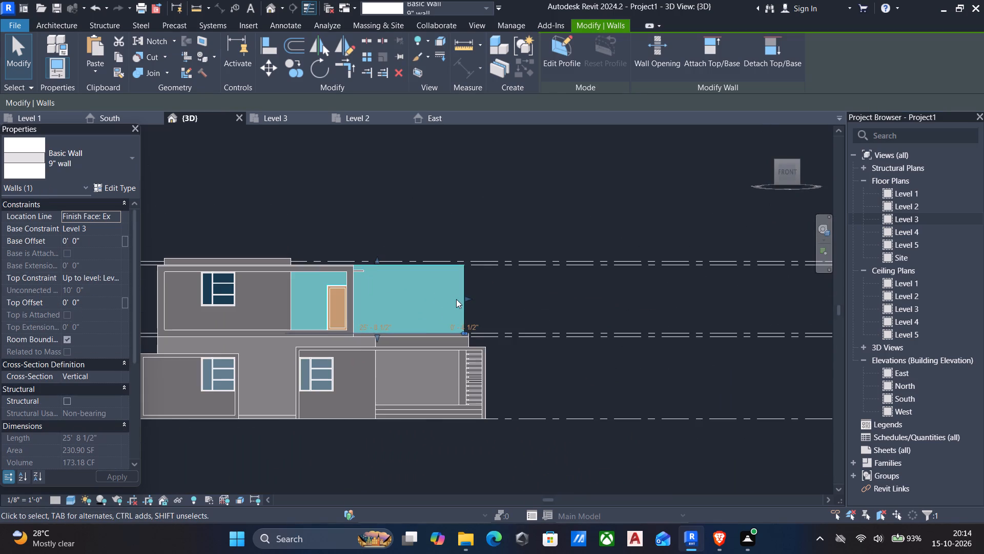
{"action": "left_click_drag", "start_coordinate": [463, 299], "coordinate": [351, 299]}
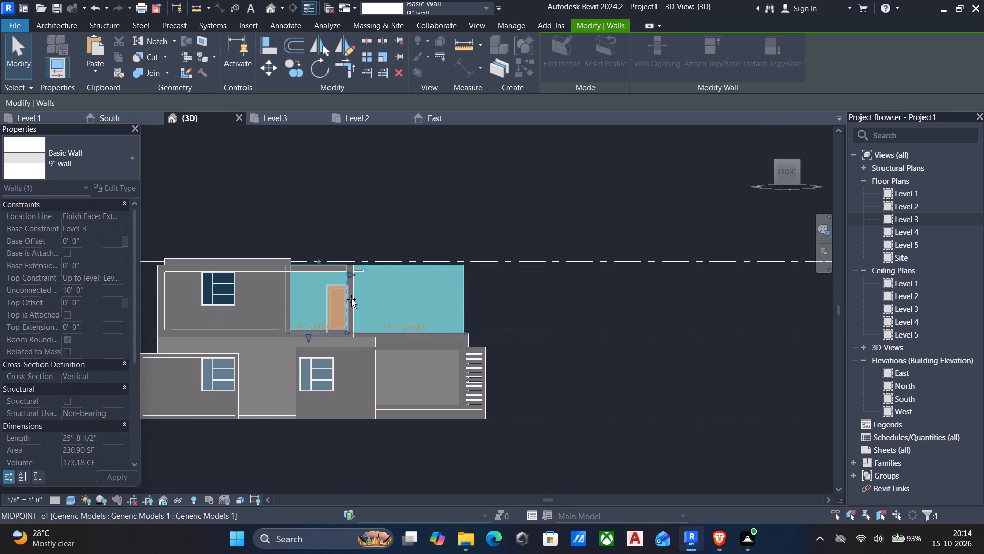
{"action": "left_click_drag", "start_coordinate": [351, 299], "coordinate": [345, 304]}
{"action": "scroll", "coordinate": [349, 300], "scroll_direction": "up", "scroll_amount": 9}
{"action": "key", "text": "Escape"}
Examine how the shortened 9" wall's free end meets the terrace door from several angles.
{"action": "middle_click_drag", "start_coordinate": [394, 294], "coordinate": [280, 377], "text": "shift"}
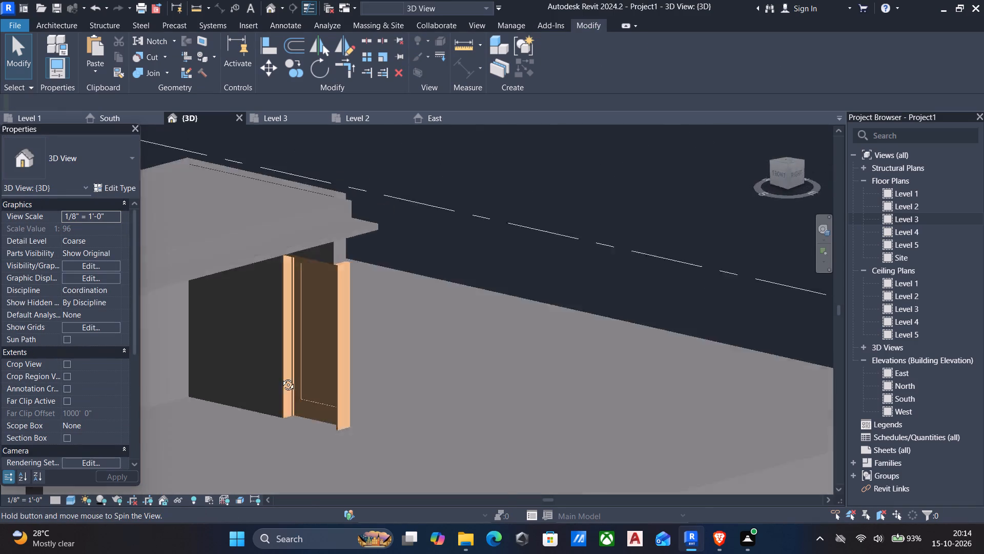
{"action": "middle_click_drag", "start_coordinate": [280, 377], "coordinate": [114, 438], "text": "shift"}
{"action": "middle_click_drag", "start_coordinate": [287, 391], "coordinate": [377, 365]}
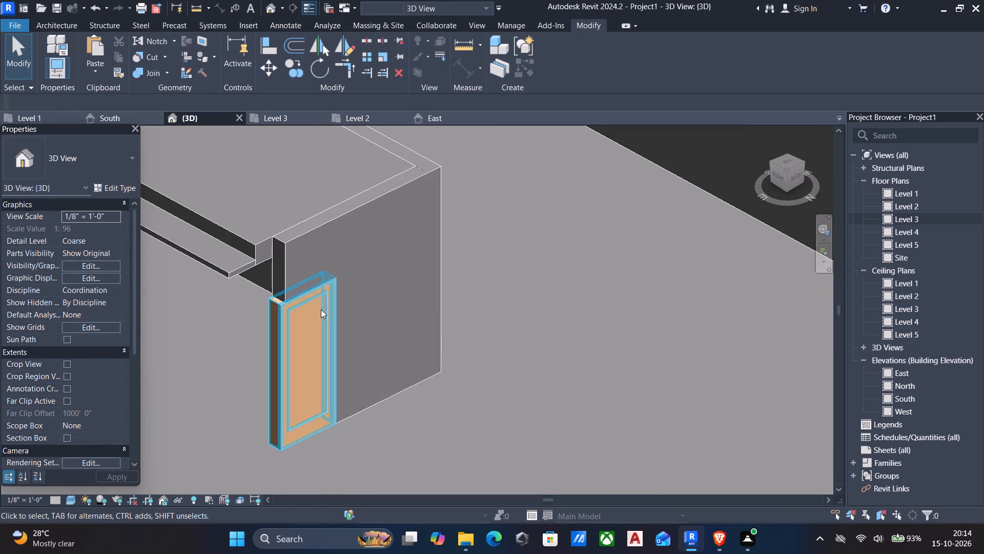
{"action": "left_click", "coordinate": [287, 282]}
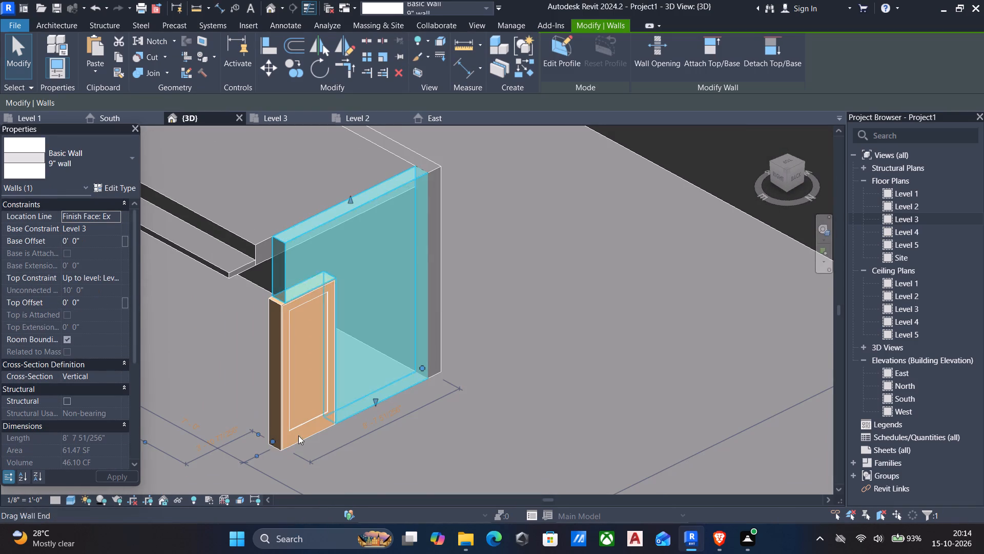
{"action": "scroll", "coordinate": [330, 415], "scroll_direction": "down", "scroll_amount": 4}
{"action": "middle_click_drag", "start_coordinate": [328, 415], "coordinate": [329, 415], "text": "shift"}
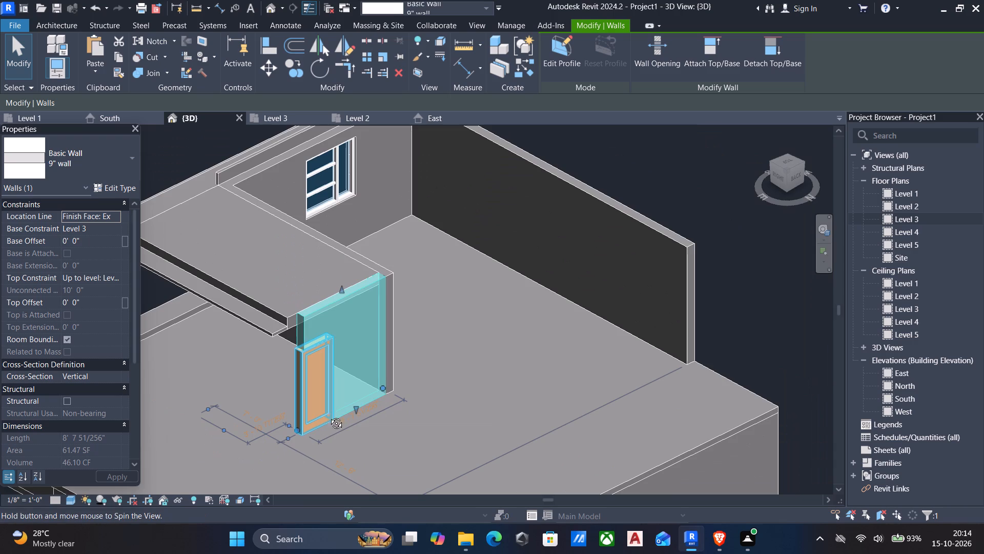
{"action": "middle_click_drag", "start_coordinate": [329, 415], "coordinate": [599, 298], "text": "shift"}
{"action": "middle_click_drag", "start_coordinate": [575, 335], "coordinate": [589, 303]}
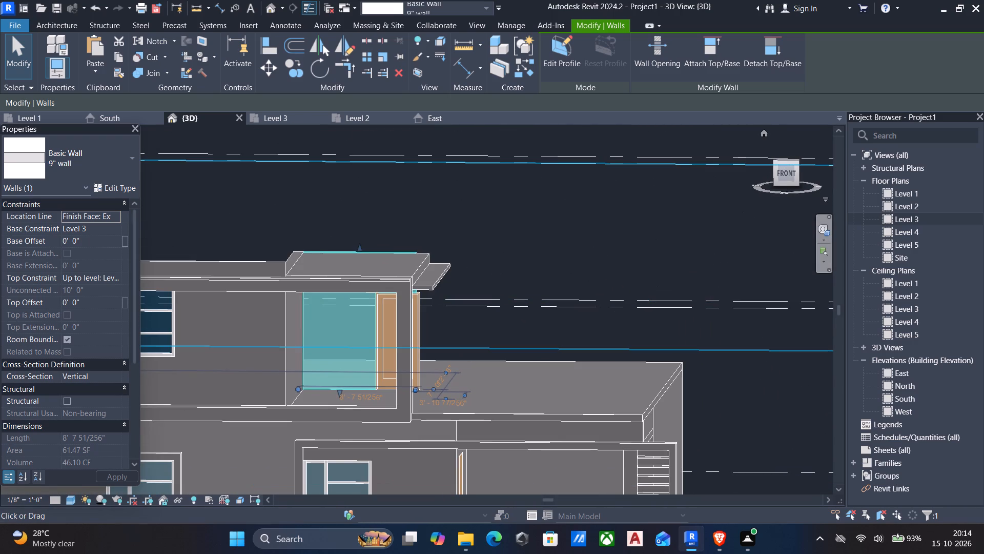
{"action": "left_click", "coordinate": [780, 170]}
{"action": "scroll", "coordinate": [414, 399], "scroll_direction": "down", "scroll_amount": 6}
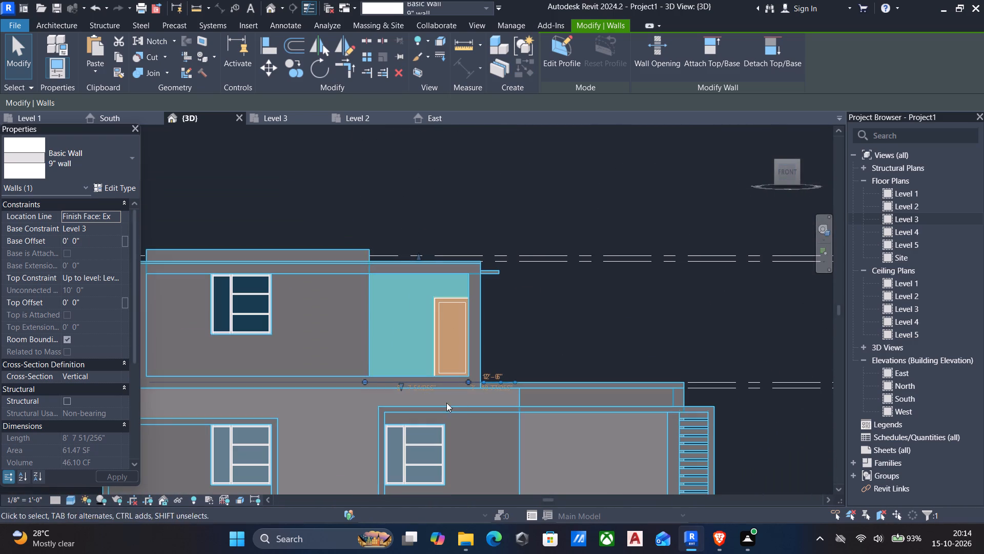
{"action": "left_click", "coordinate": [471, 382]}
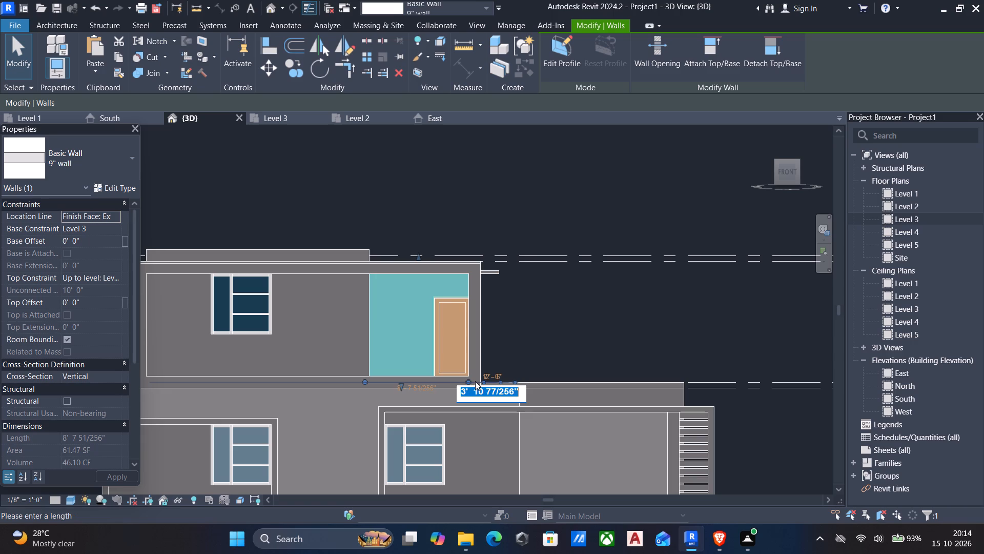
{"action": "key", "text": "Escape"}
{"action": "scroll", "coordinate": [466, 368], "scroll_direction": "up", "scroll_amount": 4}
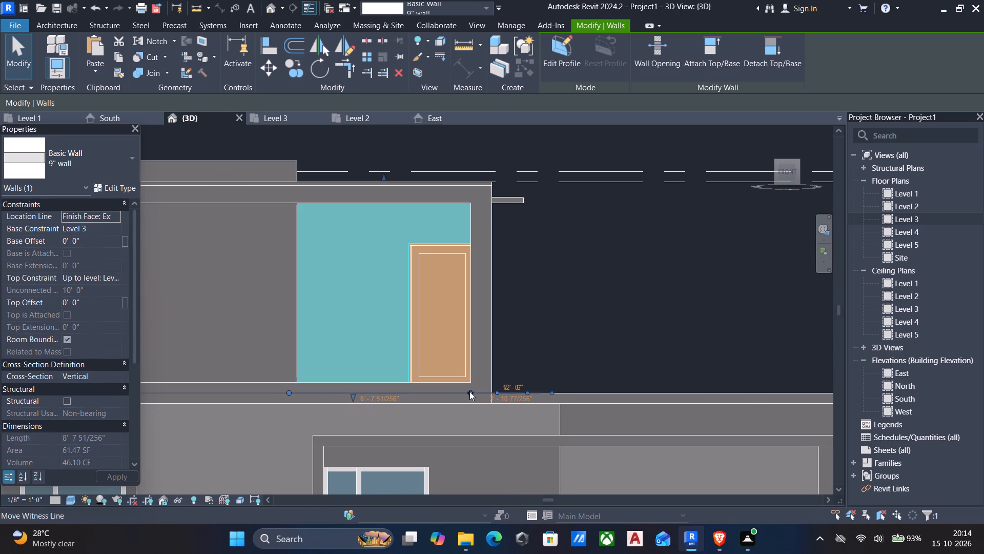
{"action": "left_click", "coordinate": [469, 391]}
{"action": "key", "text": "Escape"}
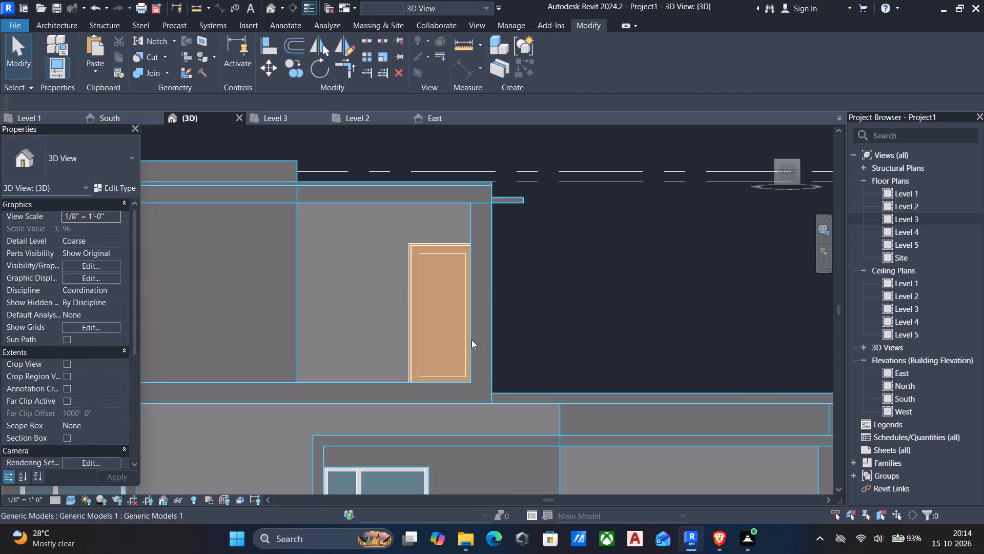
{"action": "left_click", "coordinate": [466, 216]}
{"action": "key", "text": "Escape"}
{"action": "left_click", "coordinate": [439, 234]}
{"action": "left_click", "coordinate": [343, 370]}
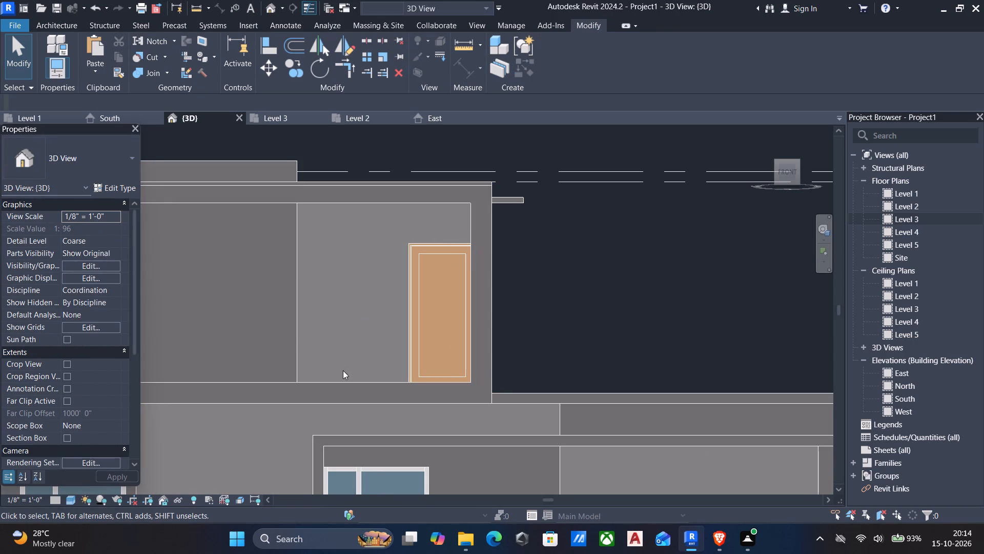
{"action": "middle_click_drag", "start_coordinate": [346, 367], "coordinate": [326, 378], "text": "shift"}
Extend the free end of the 9" terrace wall slightly past the door's outer jamb so the wall encloses the door.
{"action": "left_click", "coordinate": [465, 233]}
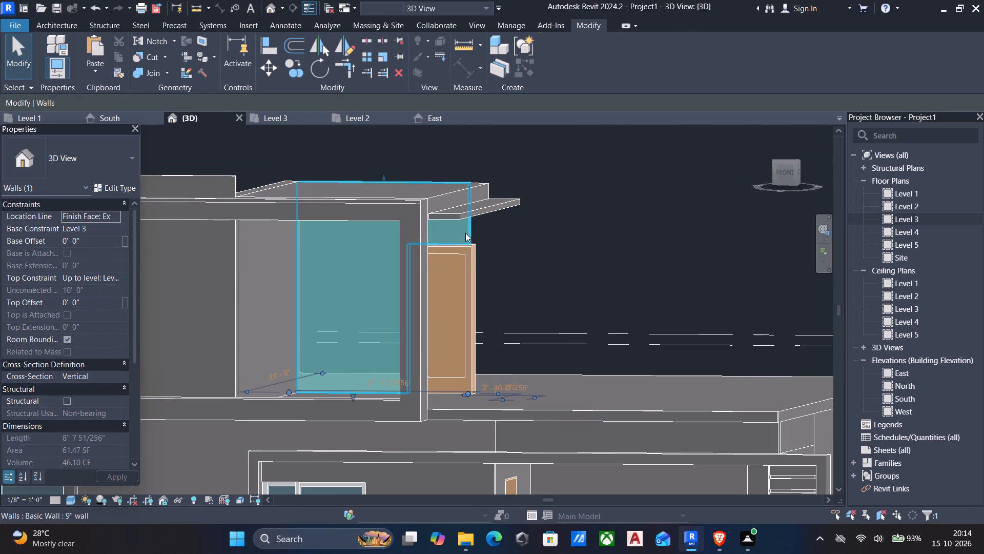
{"action": "scroll", "coordinate": [487, 397], "scroll_direction": "up", "scroll_amount": 5}
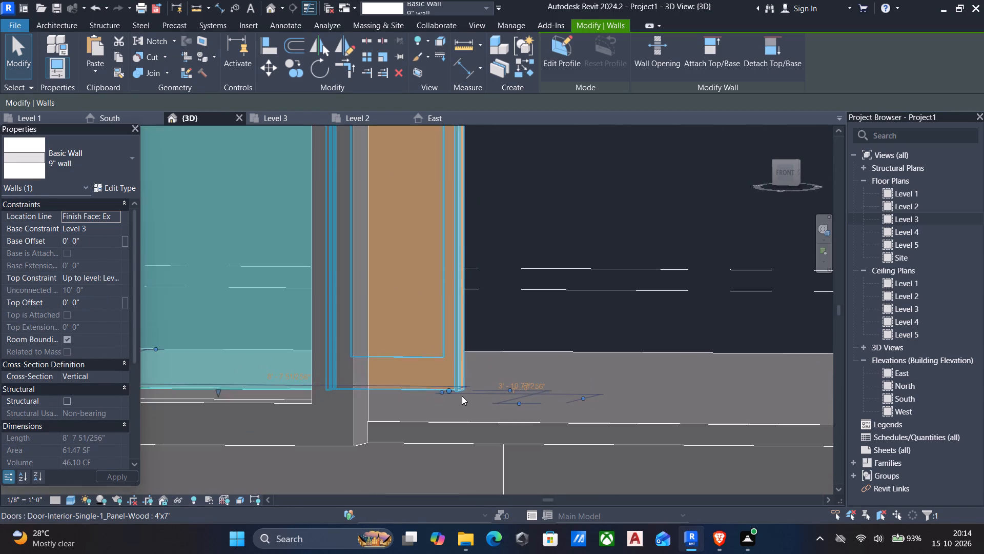
{"action": "scroll", "coordinate": [462, 396], "scroll_direction": "up", "scroll_amount": 11}
{"action": "scroll", "coordinate": [440, 399], "scroll_direction": "down", "scroll_amount": 3}
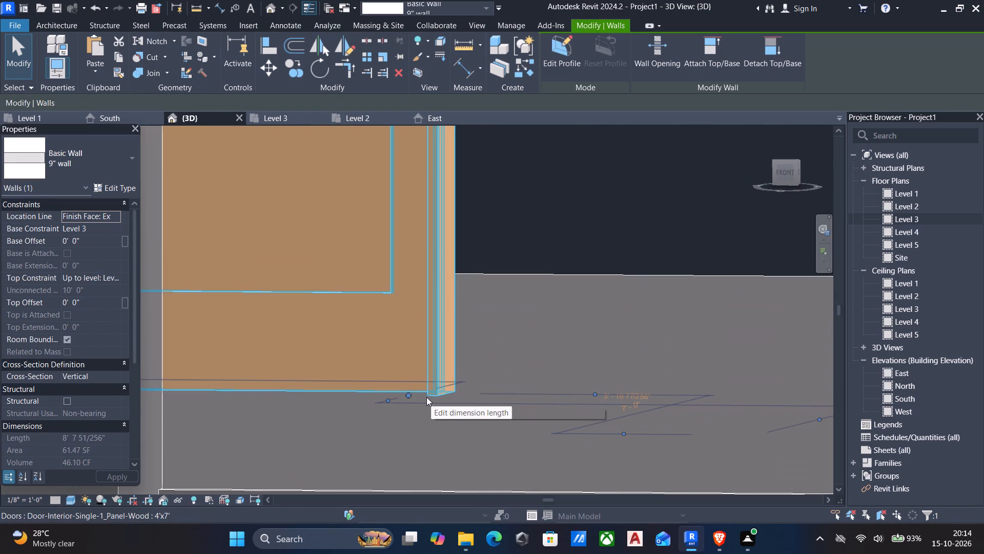
{"action": "left_click_drag", "start_coordinate": [408, 394], "coordinate": [454, 394]}
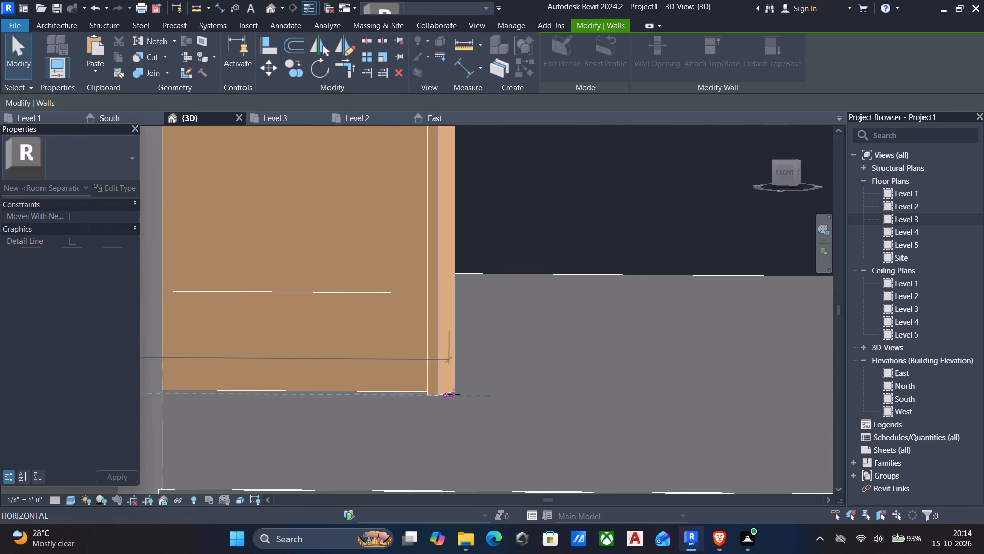
{"action": "left_click_drag", "start_coordinate": [454, 394], "coordinate": [503, 393]}
{"action": "key", "text": "Escape"}
Examine the extended terrace wall, its door, the roof overhang and the porch below from several angles.
{"action": "middle_click_drag", "start_coordinate": [503, 395], "coordinate": [374, 478], "text": "shift"}
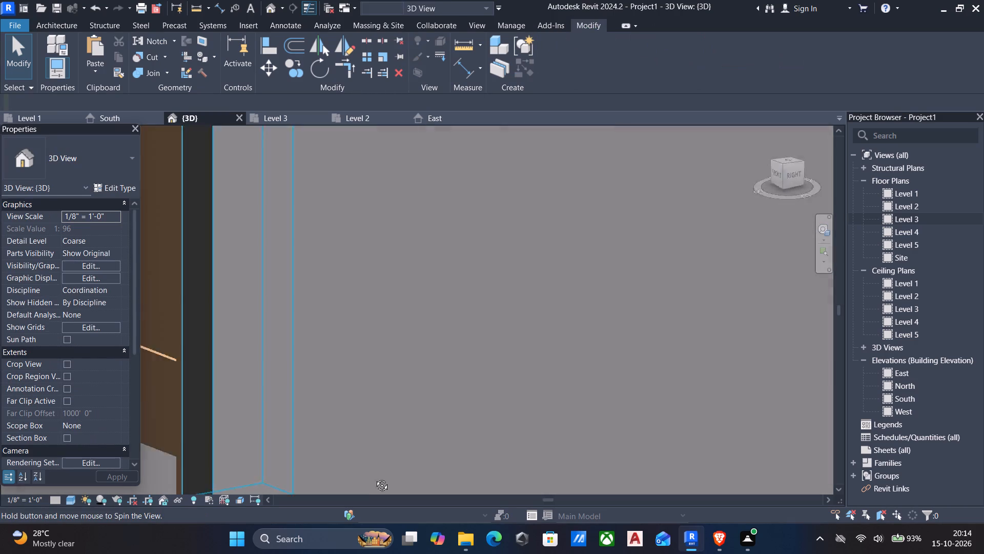
{"action": "middle_click_drag", "start_coordinate": [374, 478], "coordinate": [317, 500], "text": "shift"}
{"action": "scroll", "coordinate": [318, 500], "scroll_direction": "down", "scroll_amount": 6}
{"action": "scroll", "coordinate": [387, 471], "scroll_direction": "down", "scroll_amount": 12}
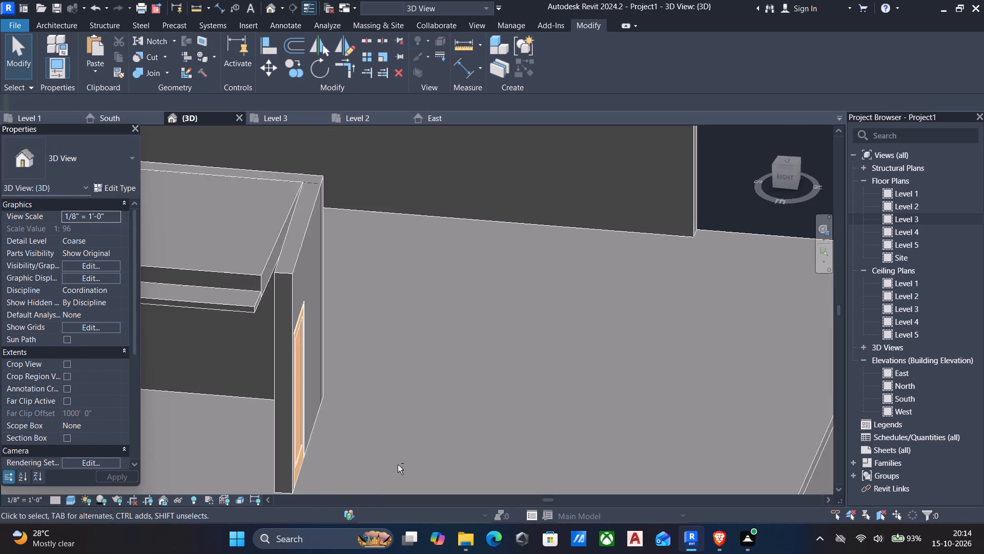
{"action": "middle_click_drag", "start_coordinate": [398, 465], "coordinate": [572, 436], "text": "shift"}
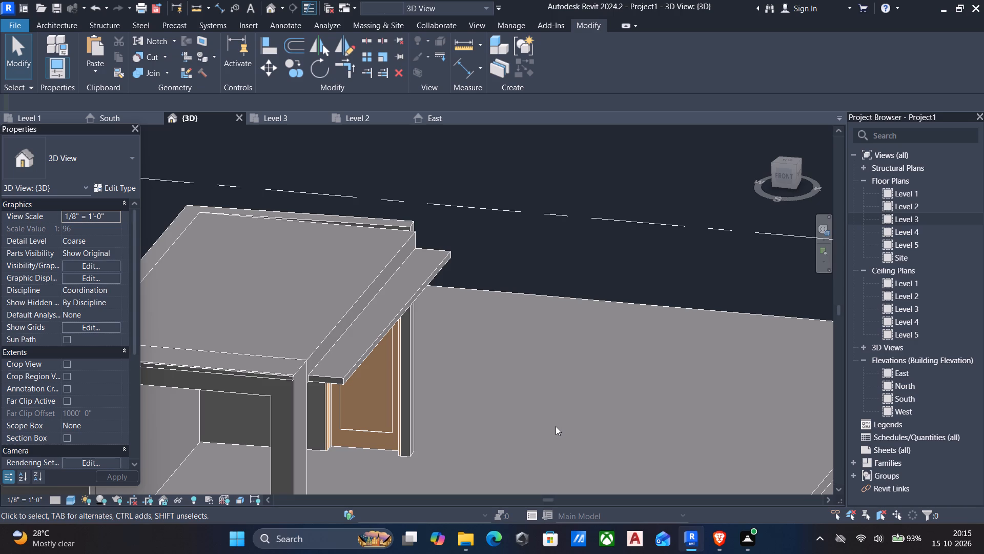
{"action": "scroll", "coordinate": [514, 415], "scroll_direction": "down", "scroll_amount": 4}
{"action": "middle_click_drag", "start_coordinate": [574, 383], "coordinate": [589, 352]}
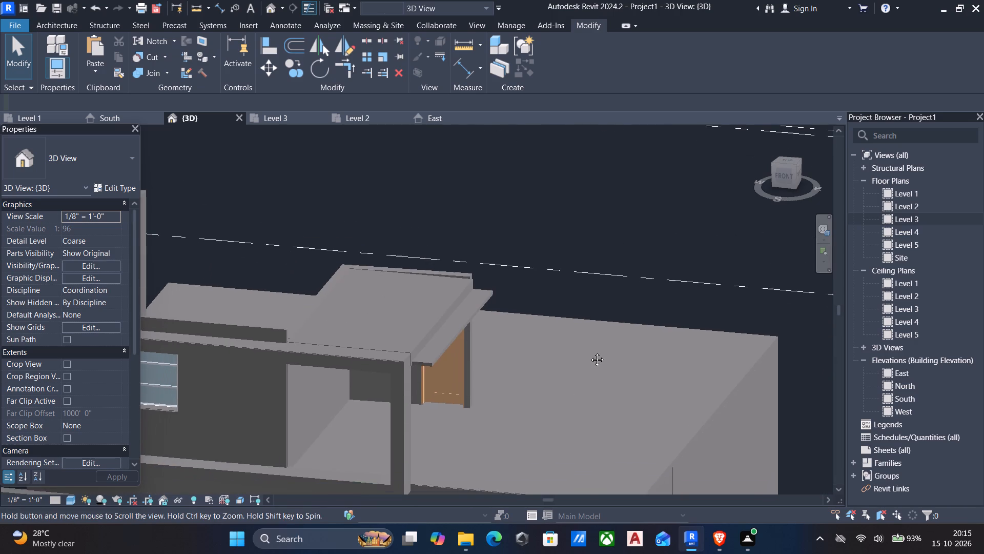
{"action": "middle_click_drag", "start_coordinate": [589, 352], "coordinate": [589, 351]}
{"action": "middle_click_drag", "start_coordinate": [592, 391], "coordinate": [608, 272]}
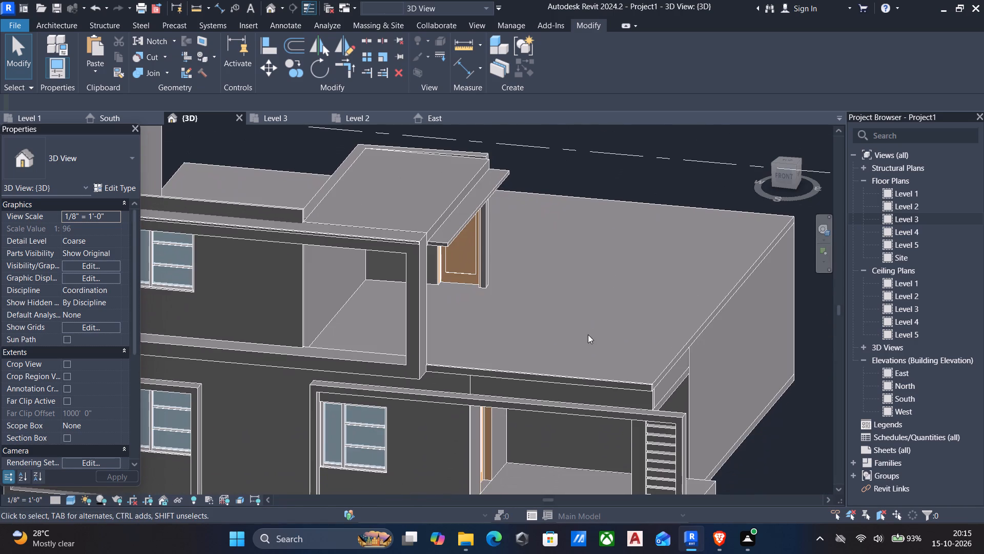
{"action": "middle_click_drag", "start_coordinate": [588, 296], "coordinate": [590, 260]}
{"action": "middle_click_drag", "start_coordinate": [618, 324], "coordinate": [626, 287]}
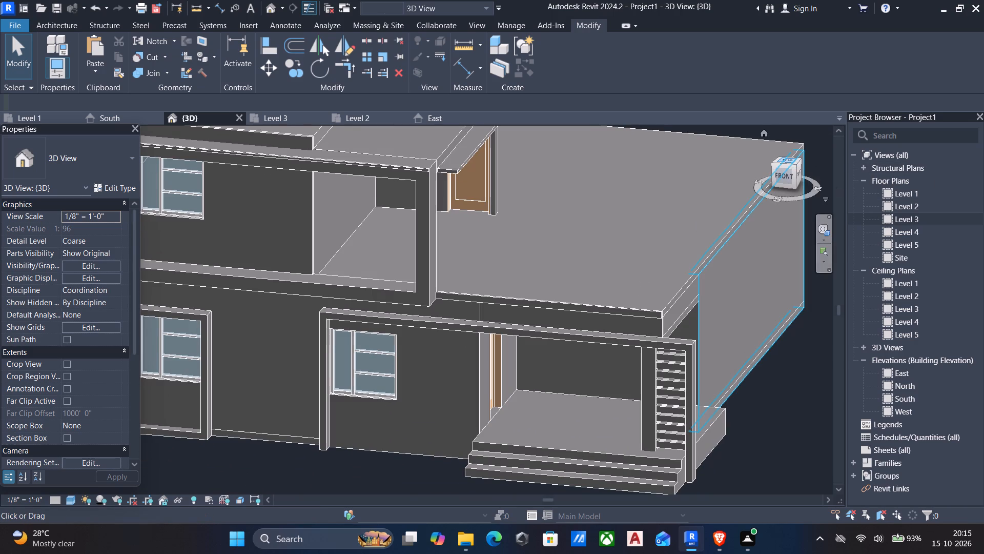
Examine the terrace door wall, roof overhang and Level 2 floor slab from above, from several 3D angles and in the South elevation.
{"action": "left_click", "coordinate": [791, 161]}
{"action": "scroll", "coordinate": [430, 380], "scroll_direction": "up", "scroll_amount": 5}
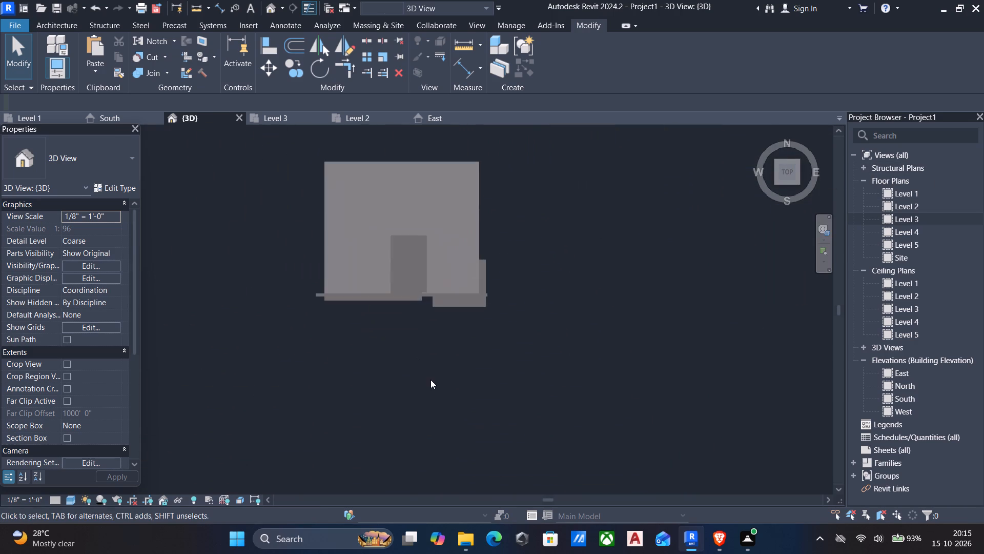
{"action": "scroll", "coordinate": [437, 273], "scroll_direction": "up", "scroll_amount": 5}
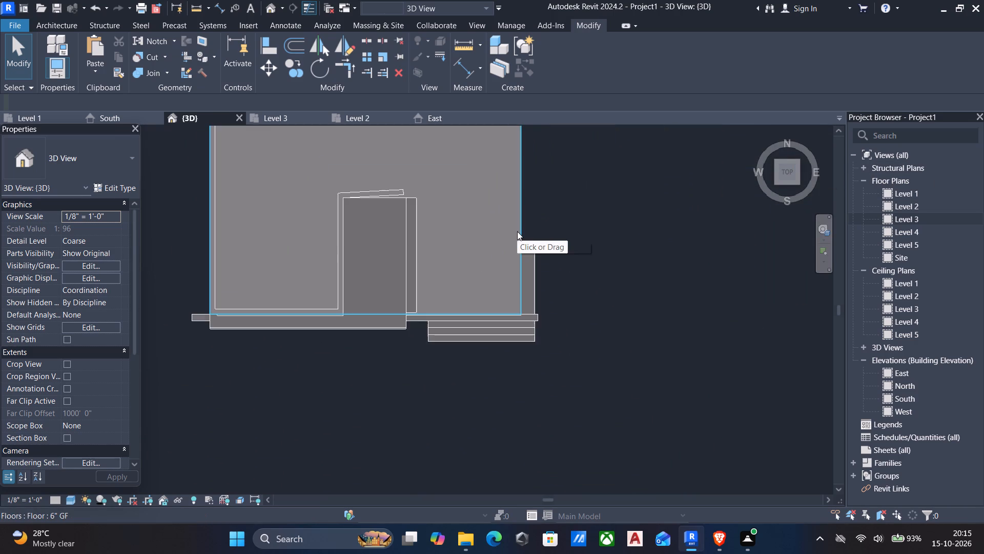
{"action": "left_click", "coordinate": [517, 231]}
{"action": "middle_click_drag", "start_coordinate": [518, 246], "coordinate": [529, 261]}
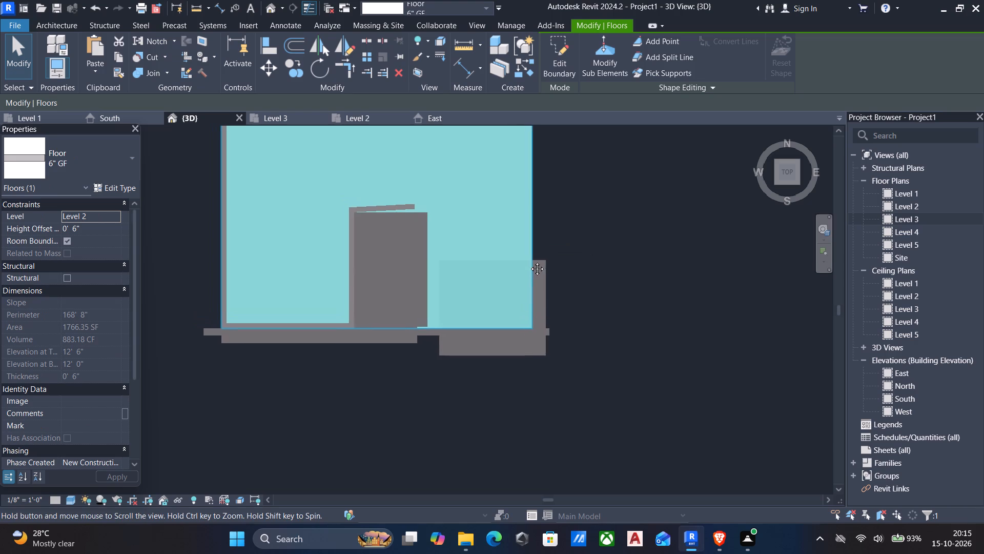
{"action": "middle_click_drag", "start_coordinate": [529, 261], "coordinate": [531, 262]}
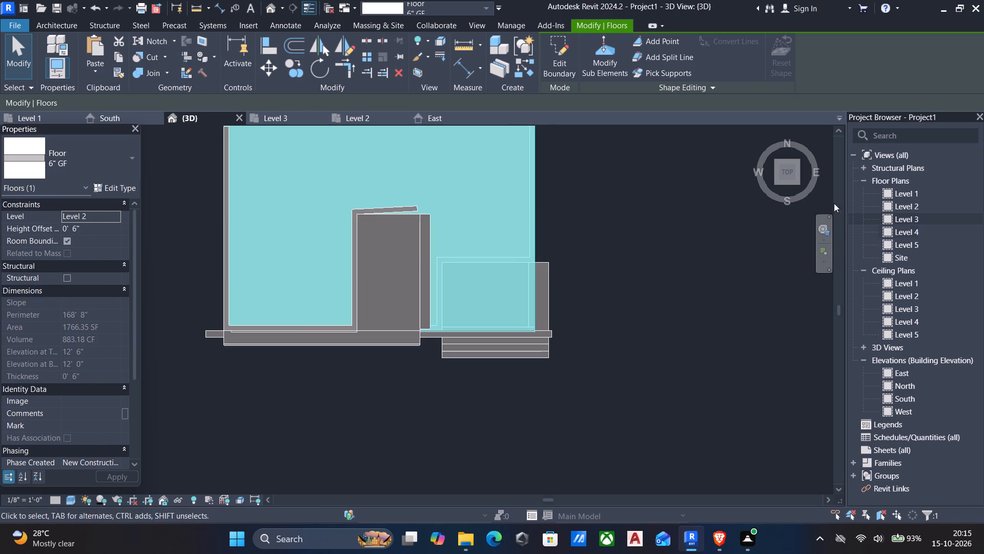
{"action": "left_click", "coordinate": [775, 181]}
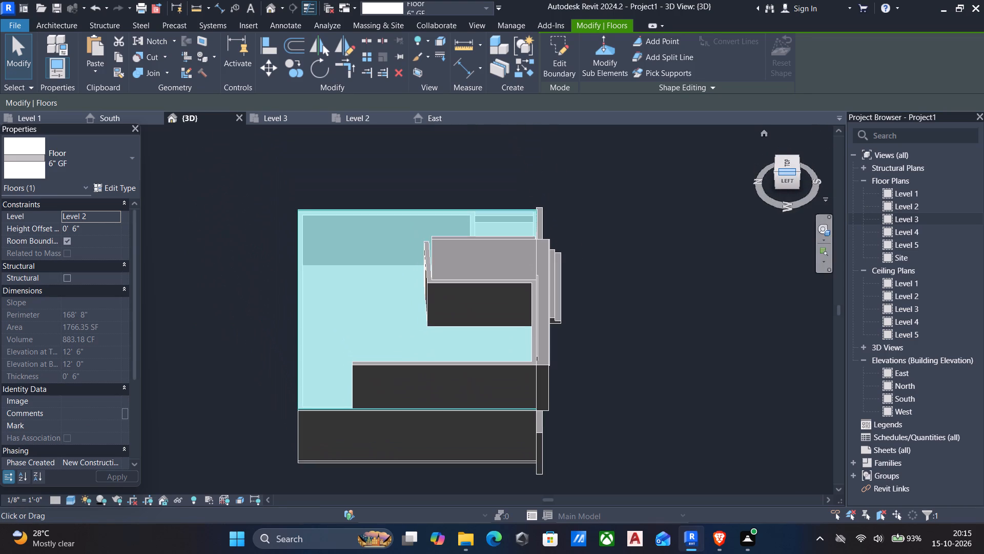
{"action": "left_click", "coordinate": [798, 171]}
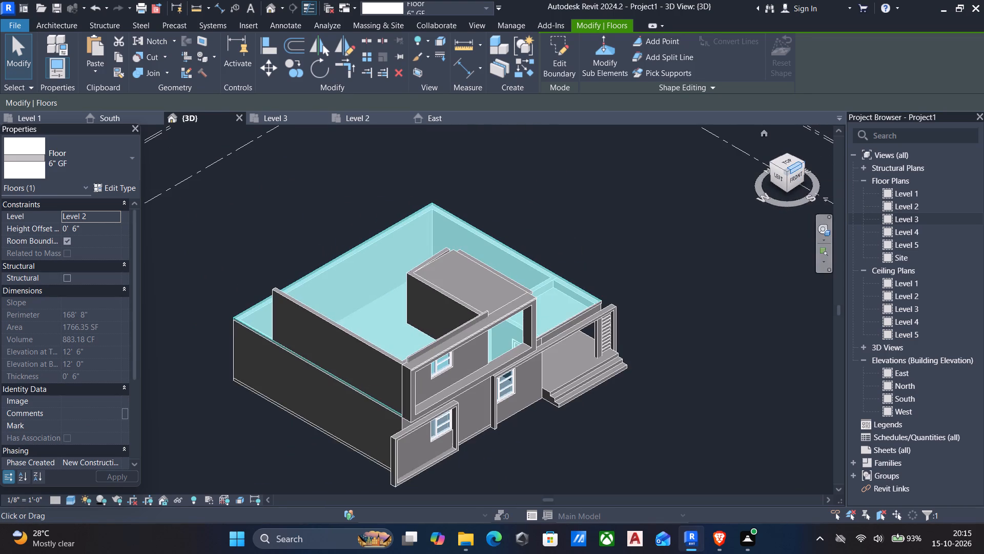
{"action": "left_click", "coordinate": [803, 163]}
{"action": "left_click", "coordinate": [803, 163]}
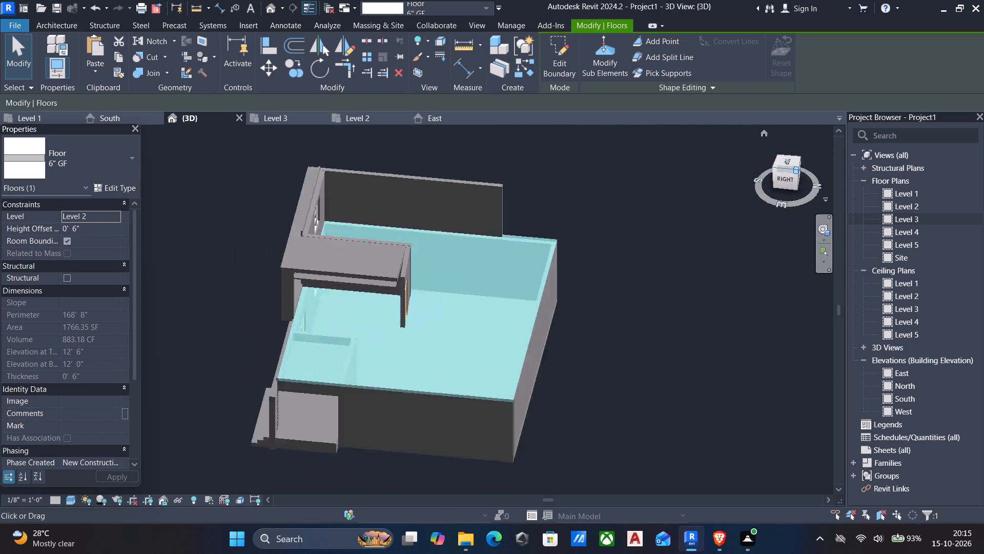
{"action": "left_click", "coordinate": [769, 163]}
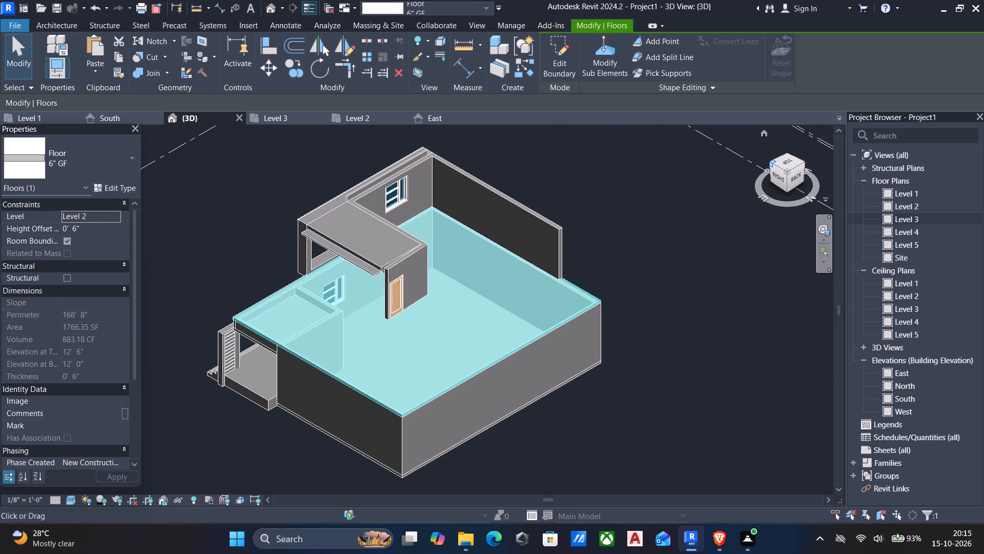
{"action": "middle_click_drag", "start_coordinate": [653, 249], "coordinate": [693, 219]}
{"action": "middle_click_drag", "start_coordinate": [622, 303], "coordinate": [669, 248]}
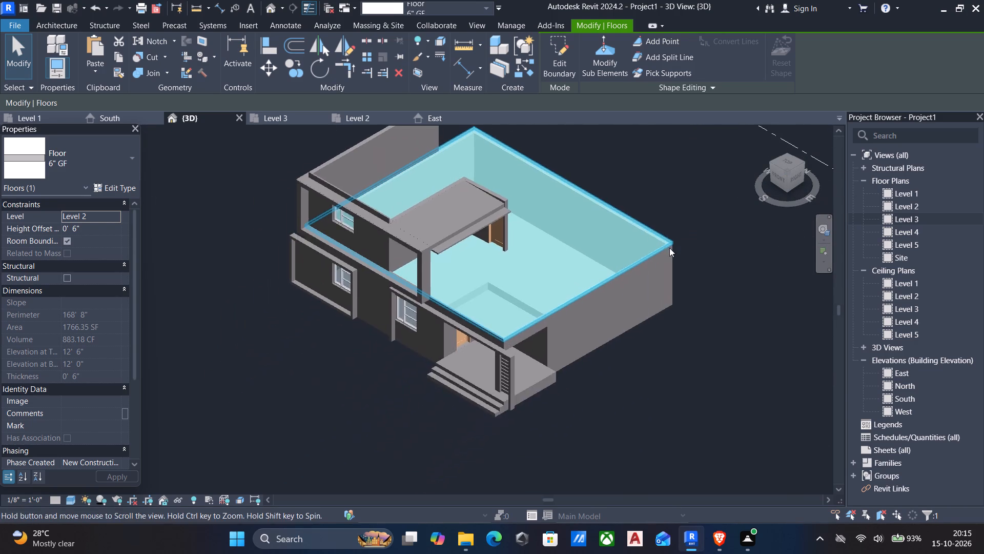
{"action": "middle_click_drag", "start_coordinate": [669, 248], "coordinate": [669, 248]}
{"action": "key", "text": "grave"}
{"action": "middle_click_drag", "start_coordinate": [674, 251], "coordinate": [706, 230], "text": "shift"}
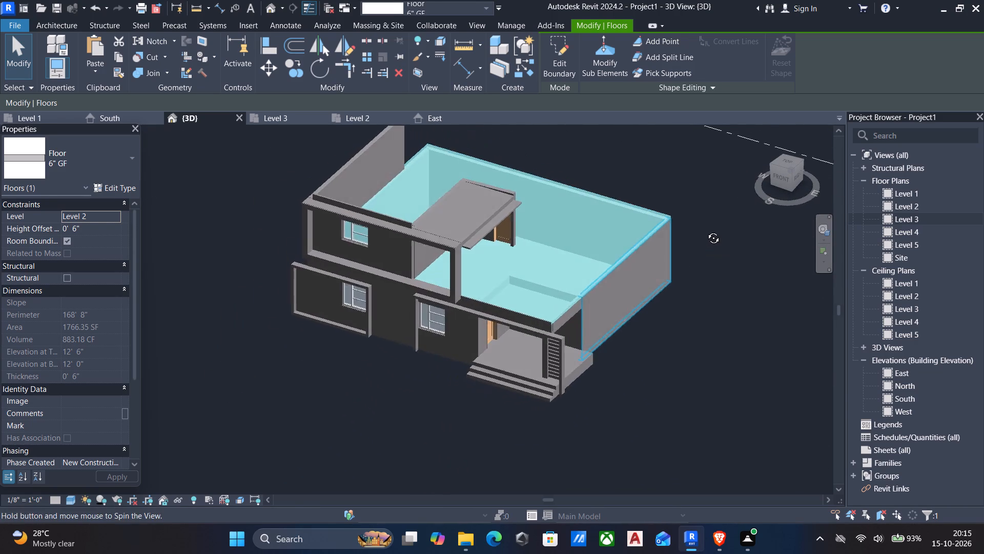
{"action": "middle_click_drag", "start_coordinate": [706, 230], "coordinate": [706, 229], "text": "shift"}
{"action": "key", "text": "Escape"}
{"action": "middle_click_drag", "start_coordinate": [626, 254], "coordinate": [644, 219], "text": "shift"}
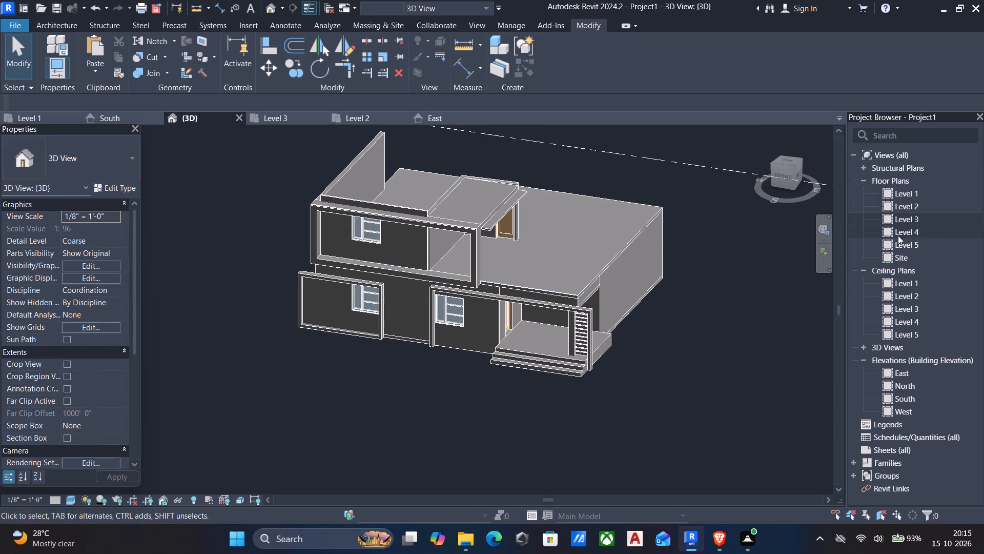
{"action": "double_click", "coordinate": [902, 400]}
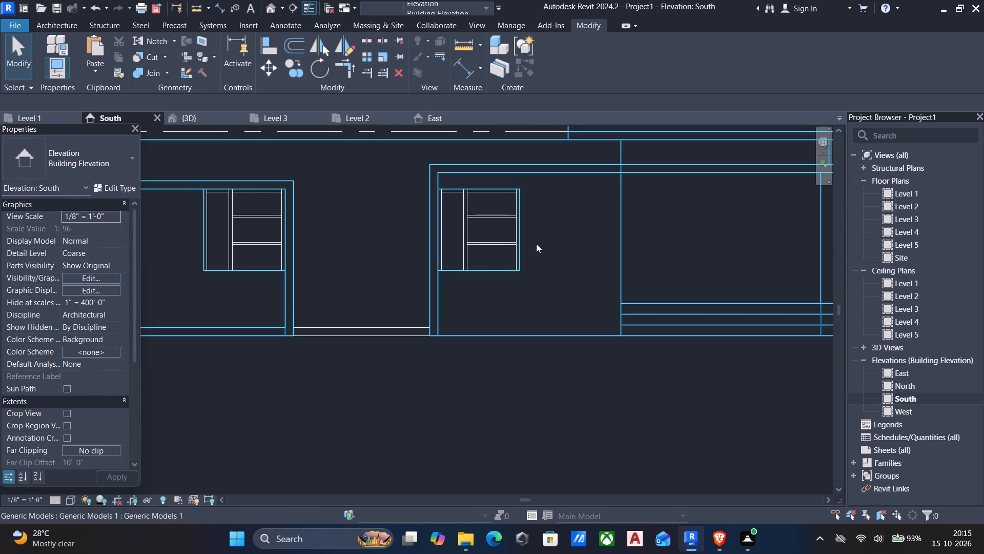
{"action": "scroll", "coordinate": [532, 255], "scroll_direction": "down", "scroll_amount": 6}
{"action": "middle_click_drag", "start_coordinate": [530, 260], "coordinate": [509, 360]}
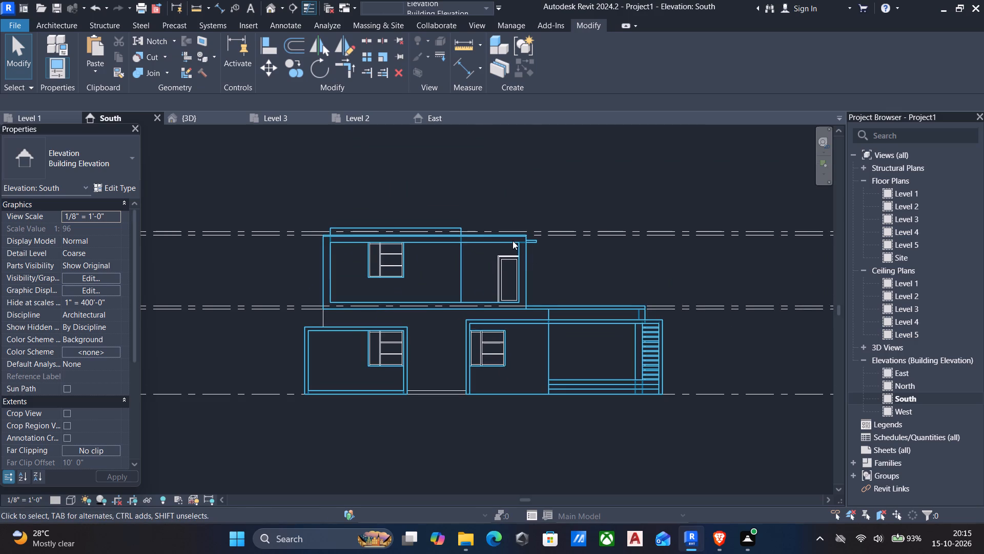
{"action": "middle_click_drag", "start_coordinate": [656, 308], "coordinate": [619, 309]}
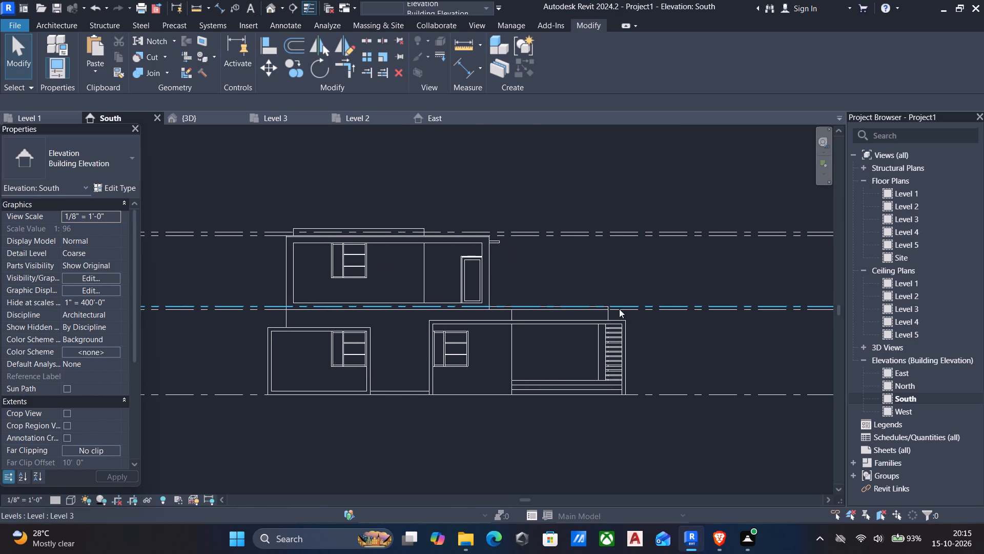
Delete the terrace door and the slightly skewed 9" wall that hosts it on Level 3.
{"action": "double_click", "coordinate": [904, 217]}
{"action": "middle_click_drag", "start_coordinate": [583, 294], "coordinate": [571, 308]}
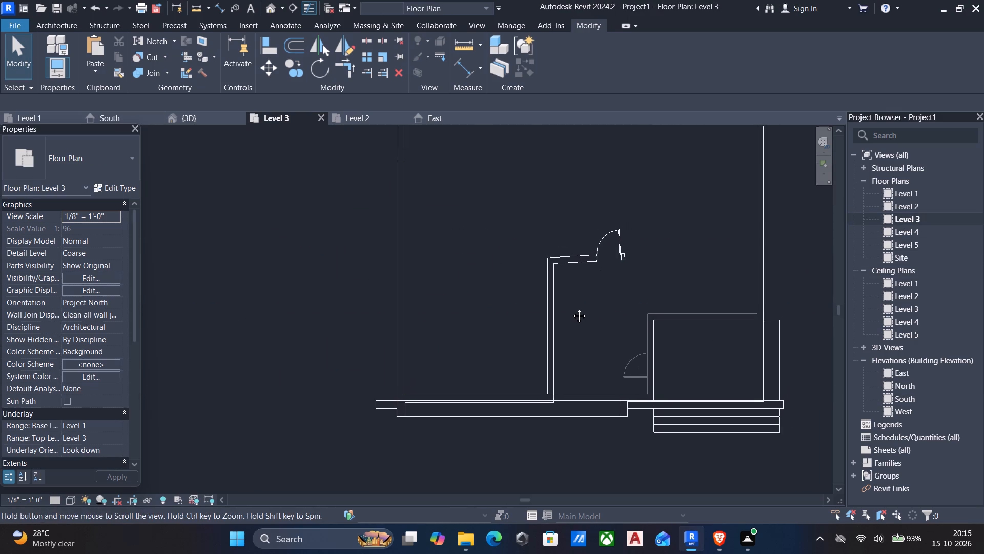
{"action": "middle_click_drag", "start_coordinate": [571, 308], "coordinate": [568, 312]}
{"action": "left_click", "coordinate": [594, 246]}
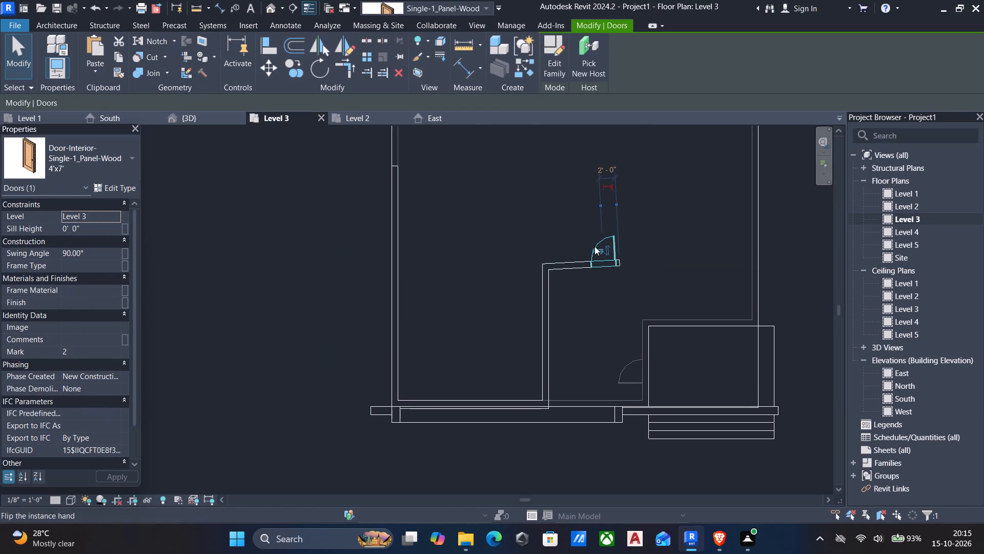
{"action": "key", "text": "Delete"}
{"action": "left_click", "coordinate": [570, 263]}
{"action": "key", "text": "Delete"}
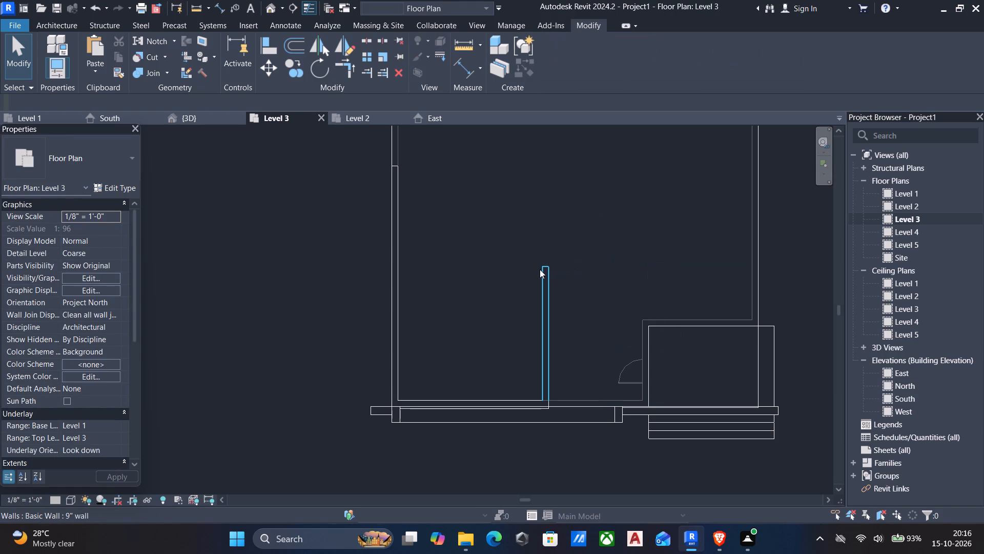
Draw a matching 9" wall on Level 3, running horizontally about 10'-6" from the free end of the long interior wall toward the terrace.
{"action": "left_click", "coordinate": [540, 268]}
{"action": "key", "text": "c"}
{"action": "key", "text": "s"}
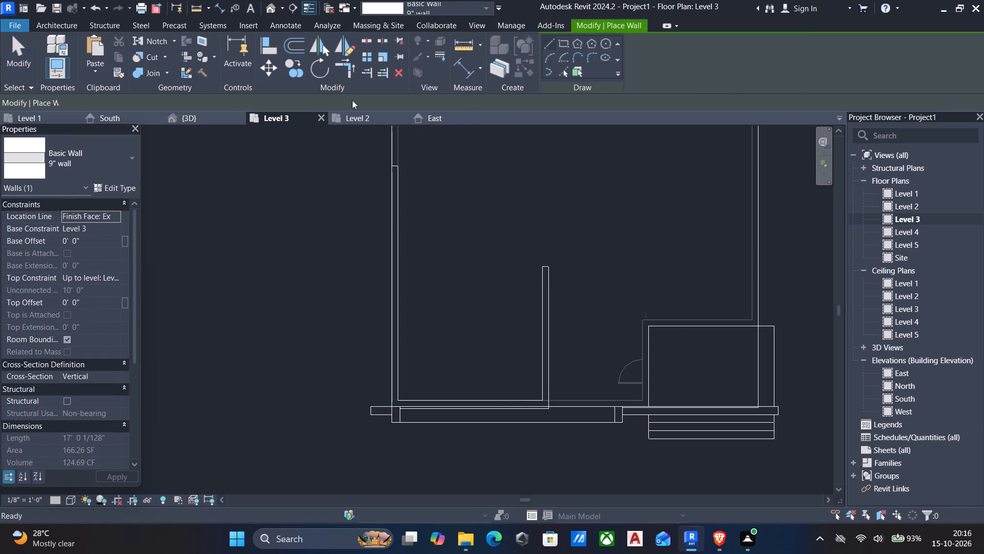
{"action": "scroll", "coordinate": [576, 290], "scroll_direction": "up", "scroll_amount": 5}
{"action": "left_click", "coordinate": [522, 241]}
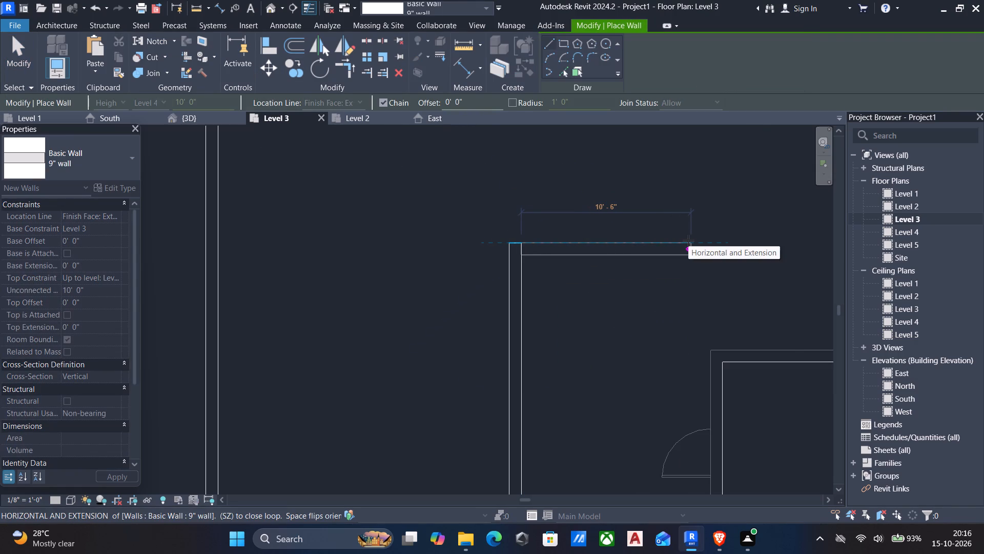
{"action": "left_click", "coordinate": [688, 241]}
{"action": "key", "text": "Escape"}
{"action": "key", "text": "Escape"}
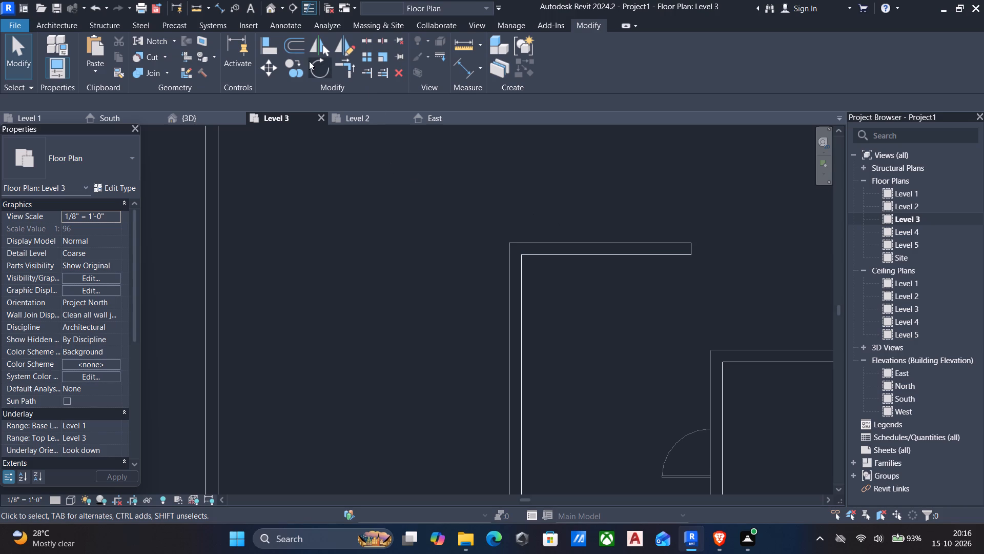
Place a 4'x7' Door-Interior-Single-1_Panel-Wood in the new horizontal wall near its free end, swinging away from the front facade.
{"action": "key", "text": "d"}
{"action": "key", "text": "e"}
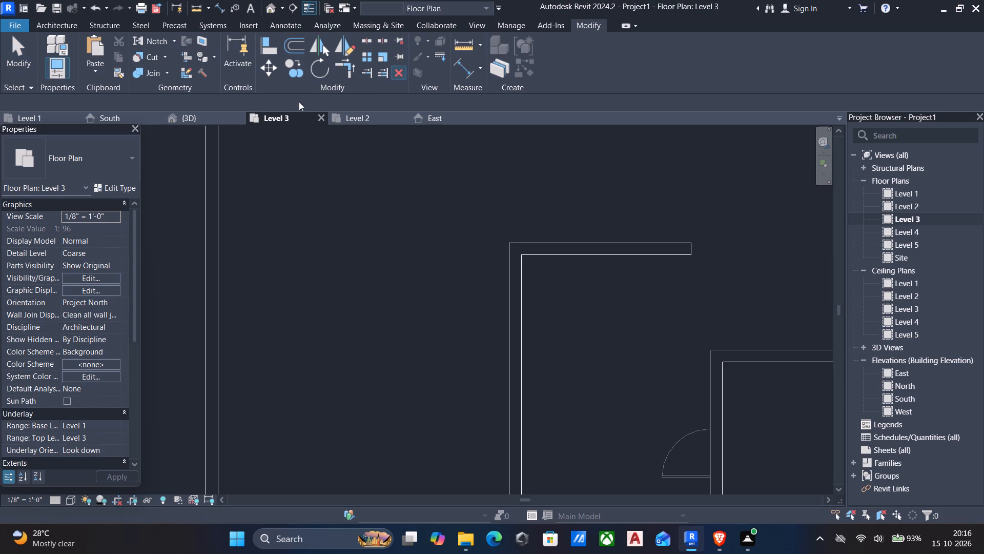
{"action": "key", "text": "Escape"}
{"action": "type", "text": "dr"}
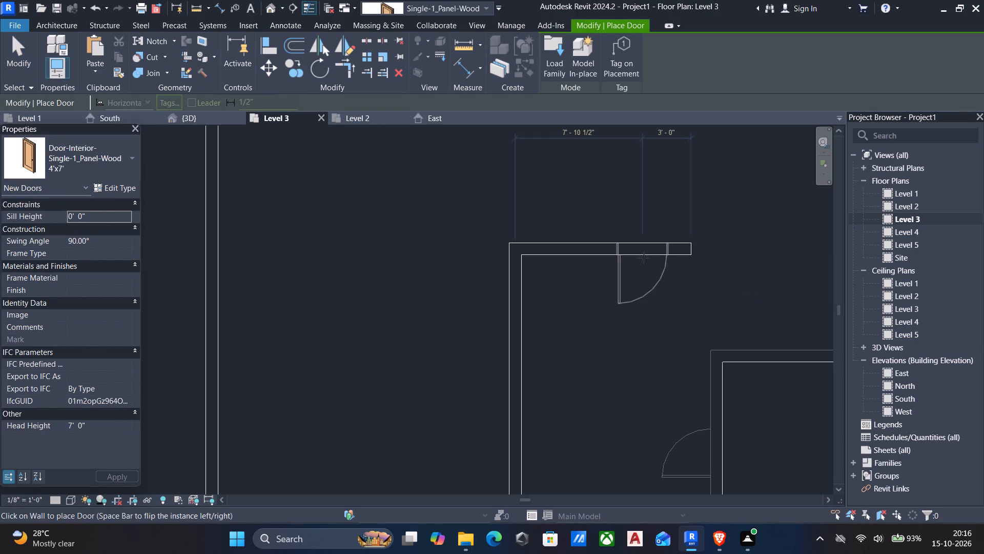
{"action": "left_click", "coordinate": [650, 245]}
{"action": "key", "text": "Escape"}
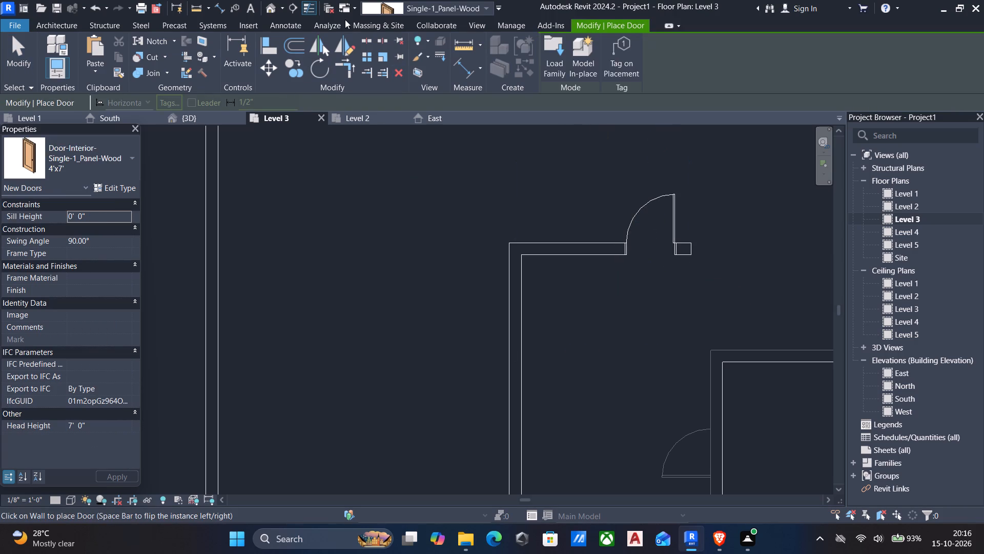
{"action": "left_click", "coordinate": [265, 8]}
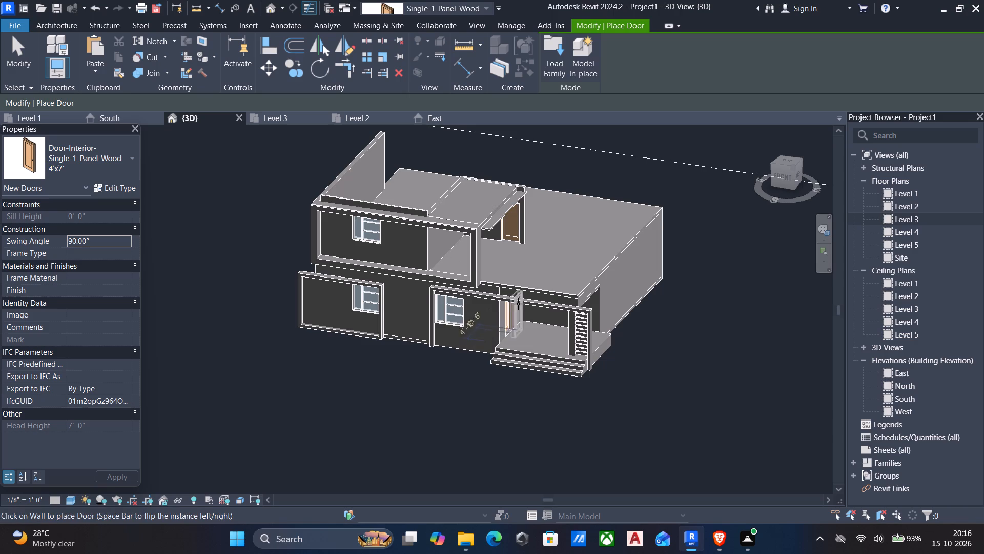
{"action": "key", "text": "Escape"}
Nudge the terrace door along its wall away from the free end until its centre is about 3'-9" from that end.
{"action": "scroll", "coordinate": [528, 225], "scroll_direction": "up", "scroll_amount": 5}
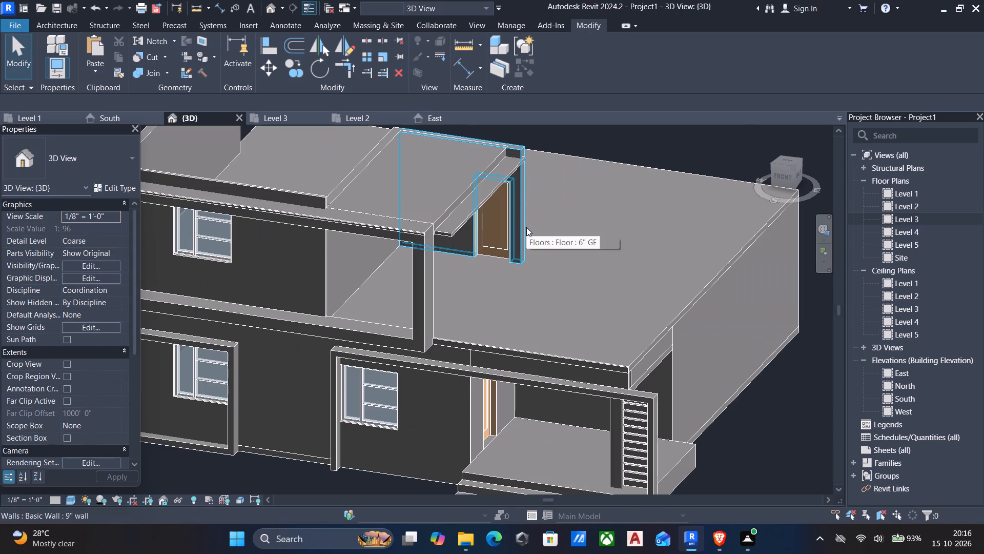
{"action": "left_click", "coordinate": [526, 227]}
{"action": "scroll", "coordinate": [513, 249], "scroll_direction": "up", "scroll_amount": 3}
{"action": "key", "text": "Escape"}
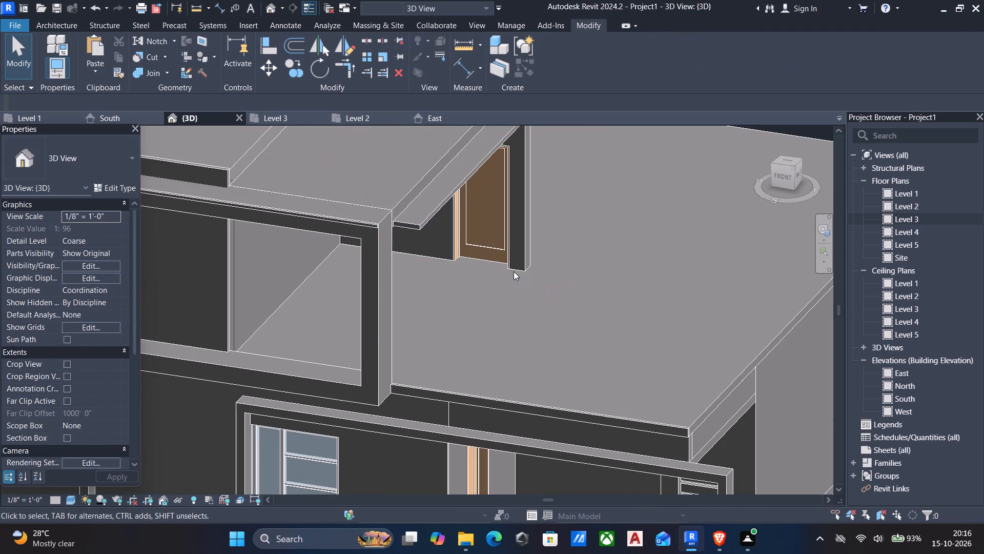
{"action": "left_click", "coordinate": [780, 176]}
{"action": "scroll", "coordinate": [406, 287], "scroll_direction": "up", "scroll_amount": 7}
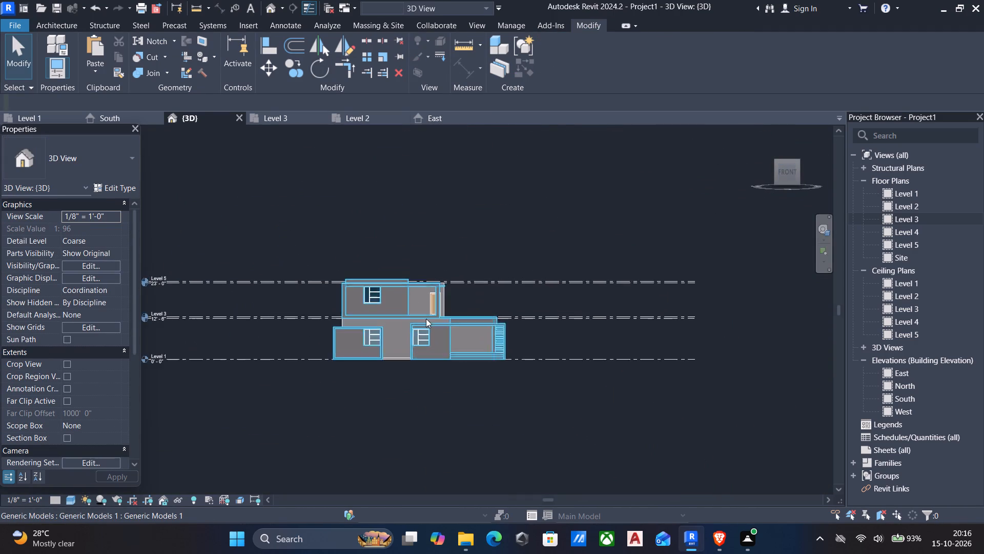
{"action": "scroll", "coordinate": [426, 319], "scroll_direction": "up", "scroll_amount": 3}
{"action": "left_click", "coordinate": [438, 286]}
{"action": "key", "text": "Left"}
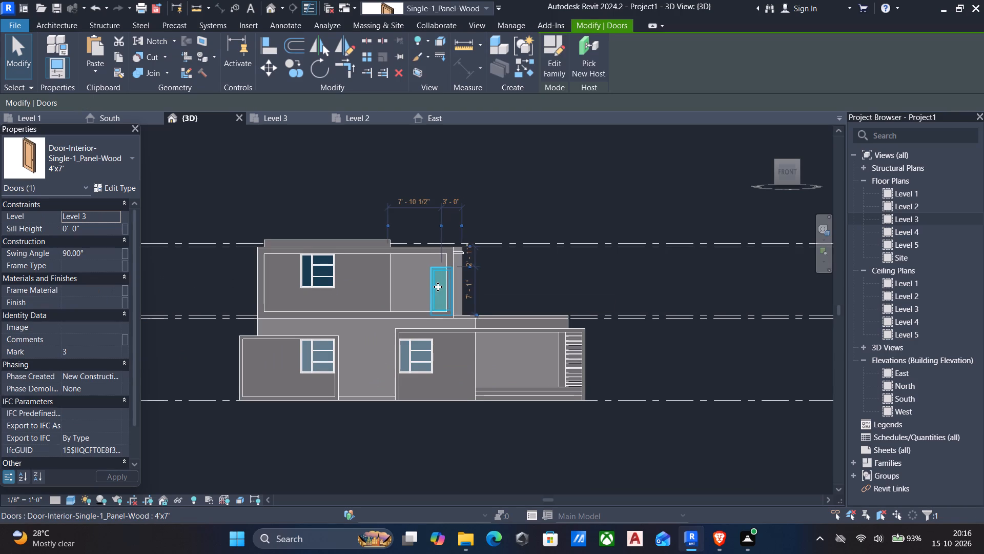
{"action": "key", "text": "Left"}
{"action": "scroll", "coordinate": [432, 301], "scroll_direction": "up", "scroll_amount": 4}
{"action": "key", "text": "Left"}
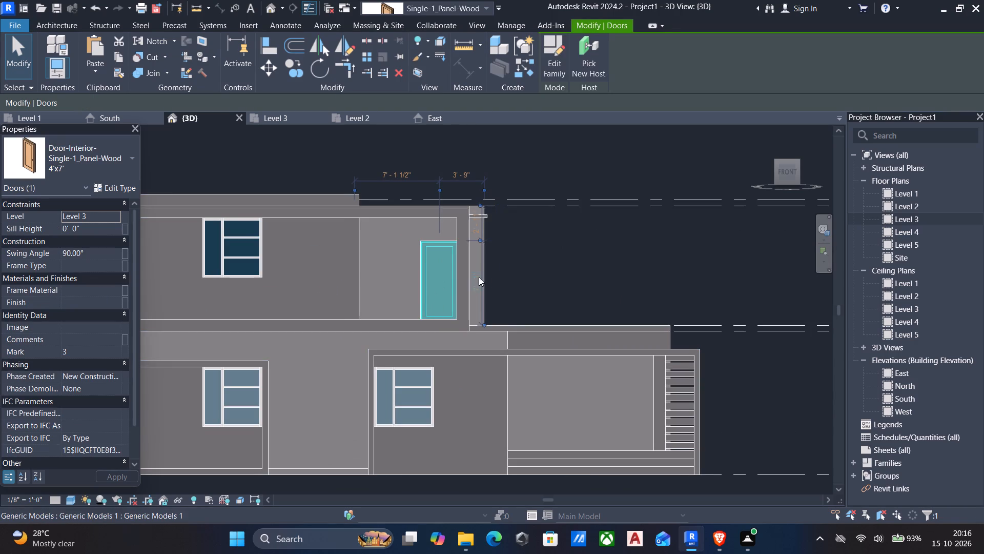
{"action": "key", "text": "Escape"}
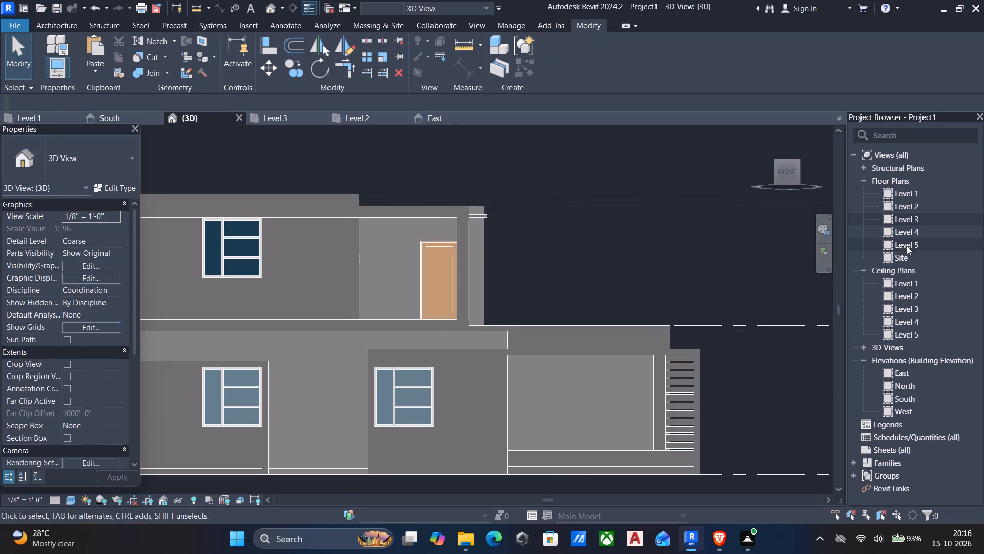
Shorten the 9" wall hosting the terrace door to about 8'-10 1/4" on Level 3, ending just past the door's outer jamb.
{"action": "double_click", "coordinate": [913, 224]}
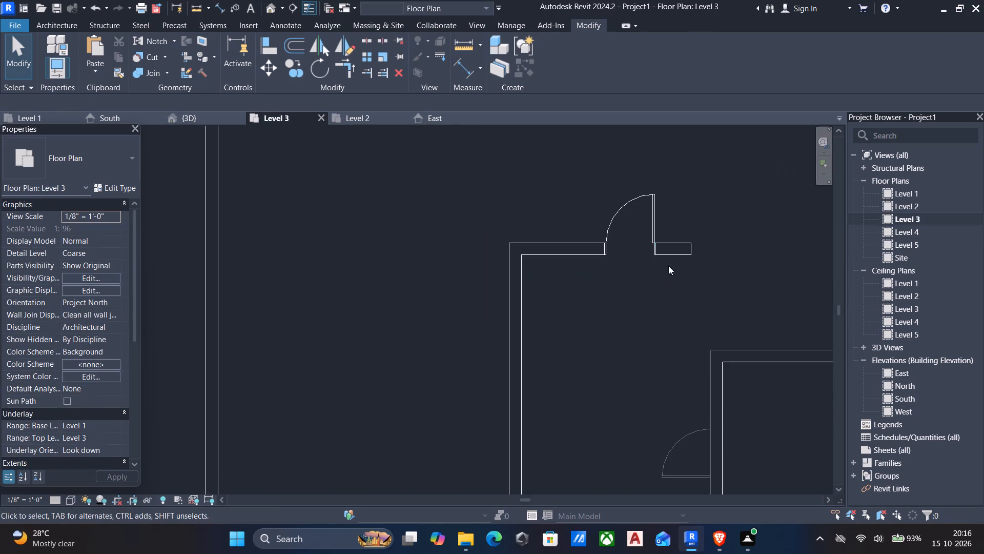
{"action": "left_click", "coordinate": [679, 250]}
{"action": "scroll", "coordinate": [688, 246], "scroll_direction": "up", "scroll_amount": 4}
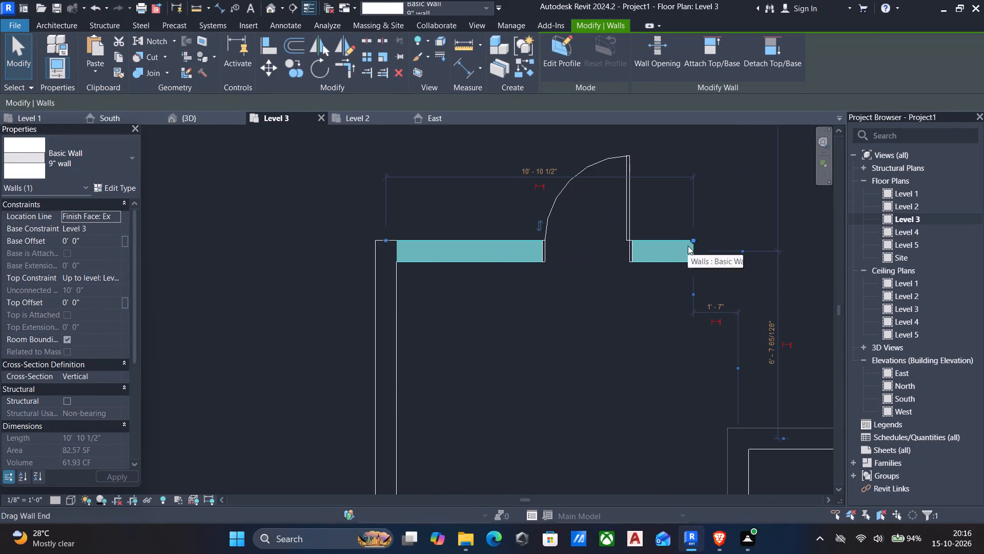
{"action": "left_click_drag", "start_coordinate": [694, 242], "coordinate": [638, 241]}
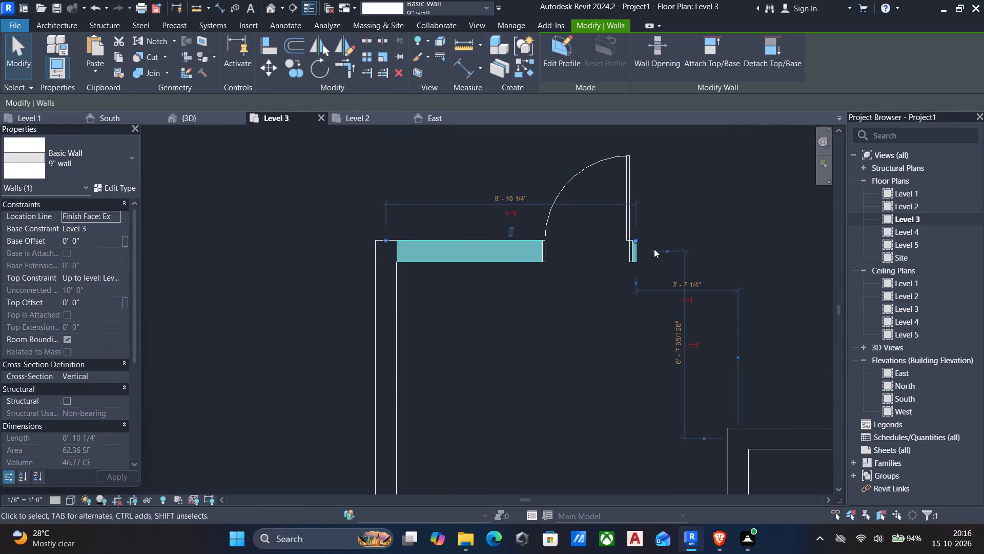
{"action": "key", "text": "Escape"}
{"action": "scroll", "coordinate": [640, 251], "scroll_direction": "down", "scroll_amount": 5}
{"action": "middle_click_drag", "start_coordinate": [678, 315], "coordinate": [665, 307]}
{"action": "scroll", "coordinate": [658, 307], "scroll_direction": "down", "scroll_amount": 3}
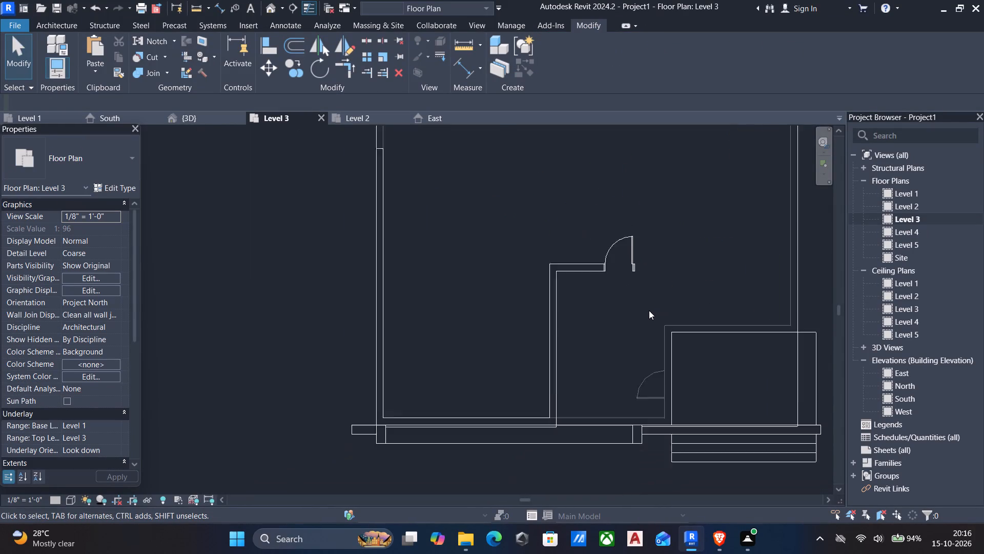
{"action": "scroll", "coordinate": [649, 310], "scroll_direction": "down", "scroll_amount": 1}
{"action": "middle_click_drag", "start_coordinate": [653, 307], "coordinate": [645, 320]}
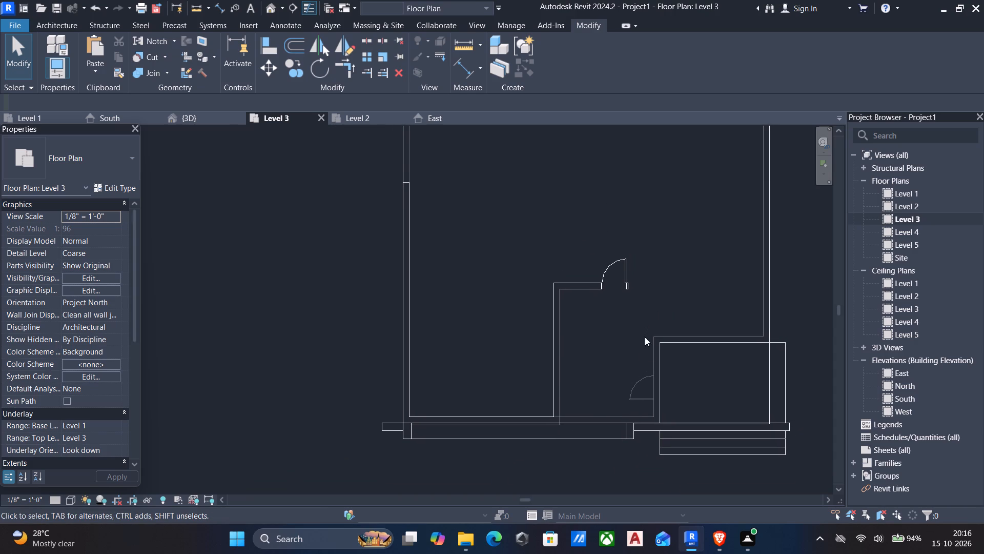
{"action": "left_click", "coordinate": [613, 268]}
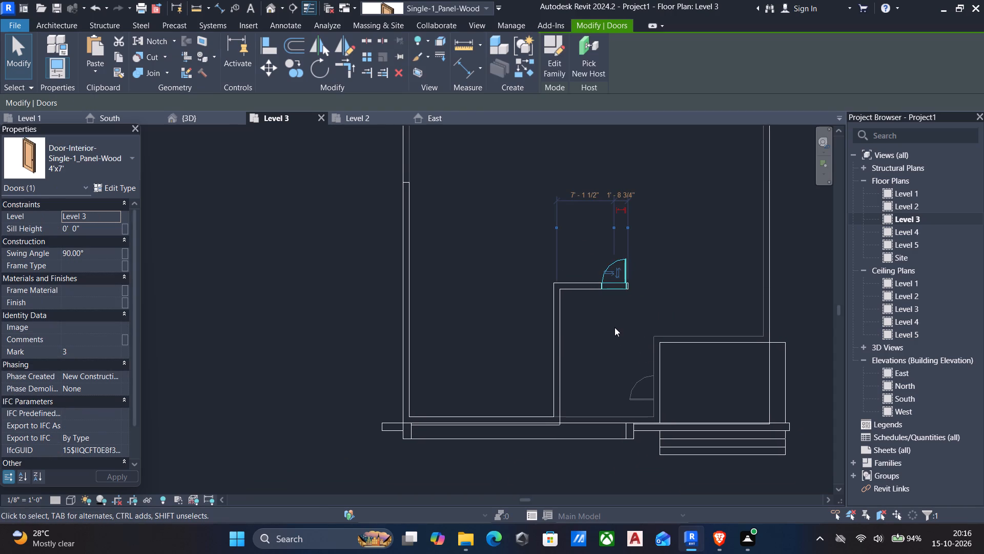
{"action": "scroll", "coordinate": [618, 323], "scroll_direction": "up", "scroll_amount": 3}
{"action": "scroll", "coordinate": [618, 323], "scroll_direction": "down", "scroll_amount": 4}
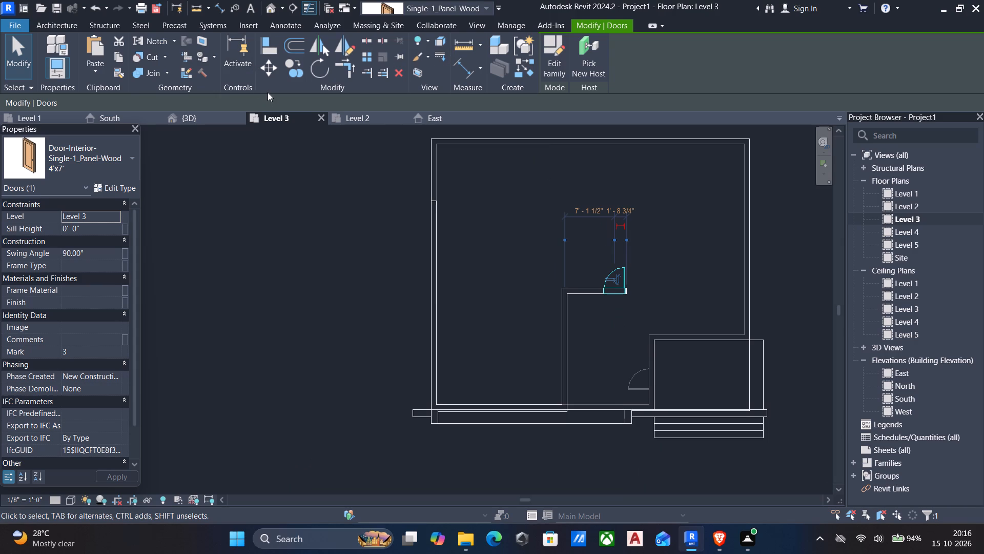
Start a wall on Level 3 and duplicate the 9" wall type under the name 4.5" wall.
{"action": "type", "text": "wa"}
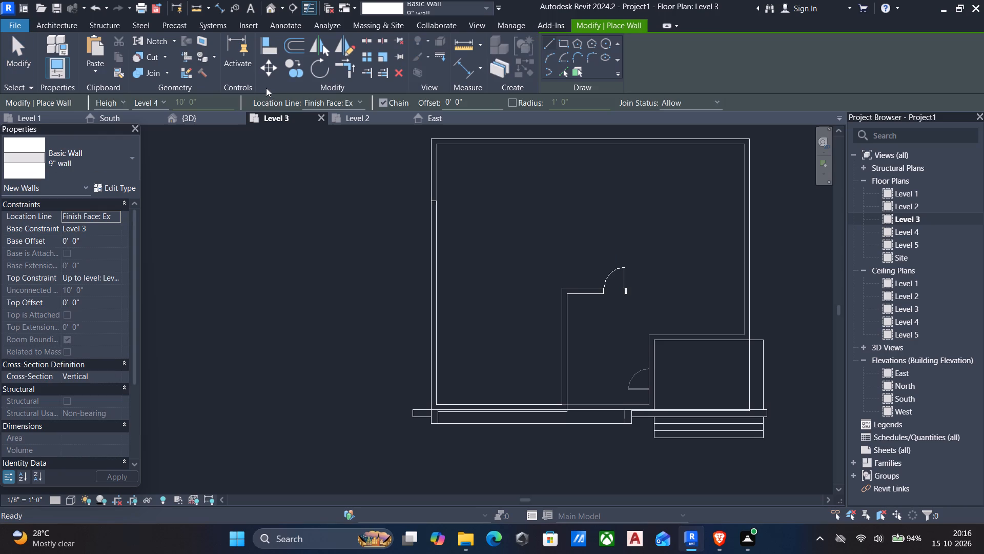
{"action": "left_click", "coordinate": [120, 188]}
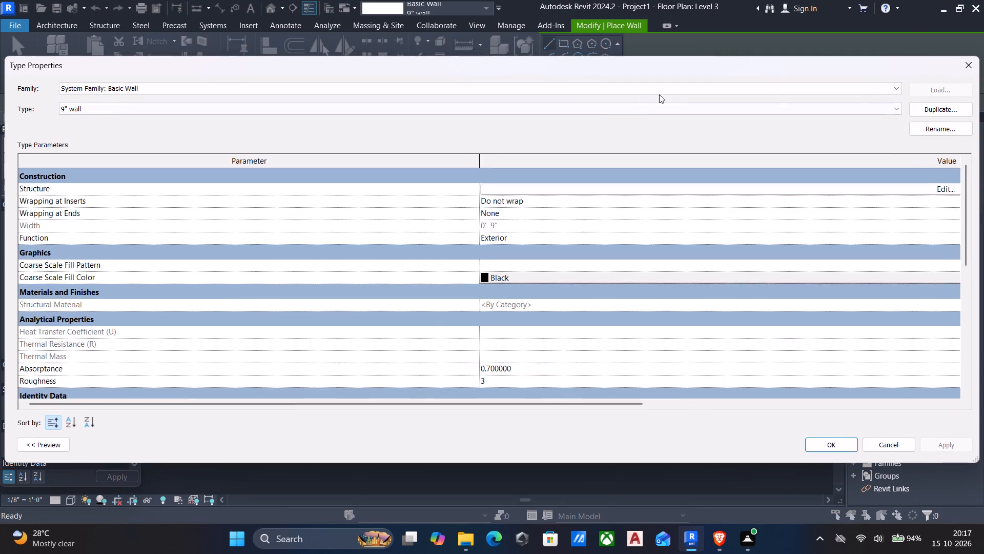
{"action": "left_click", "coordinate": [958, 109]}
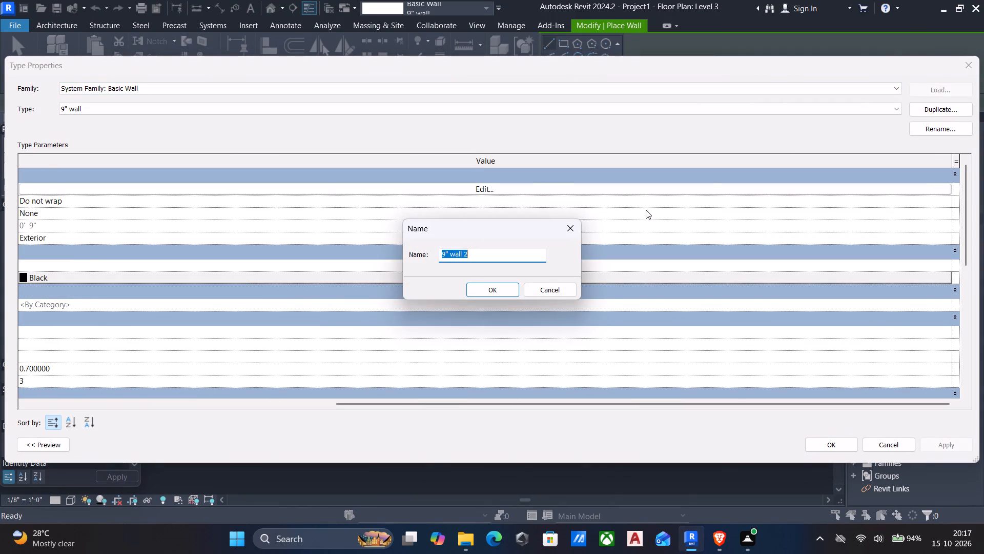
{"action": "key", "text": "BackSpace"}
{"action": "key", "text": "9"}
{"action": "key", "text": "shift+quotedbl"}
{"action": "key", "text": "BackSpace"}
{"action": "key", "text": "BackSpace"}
{"action": "key", "text": "BackSpace"}
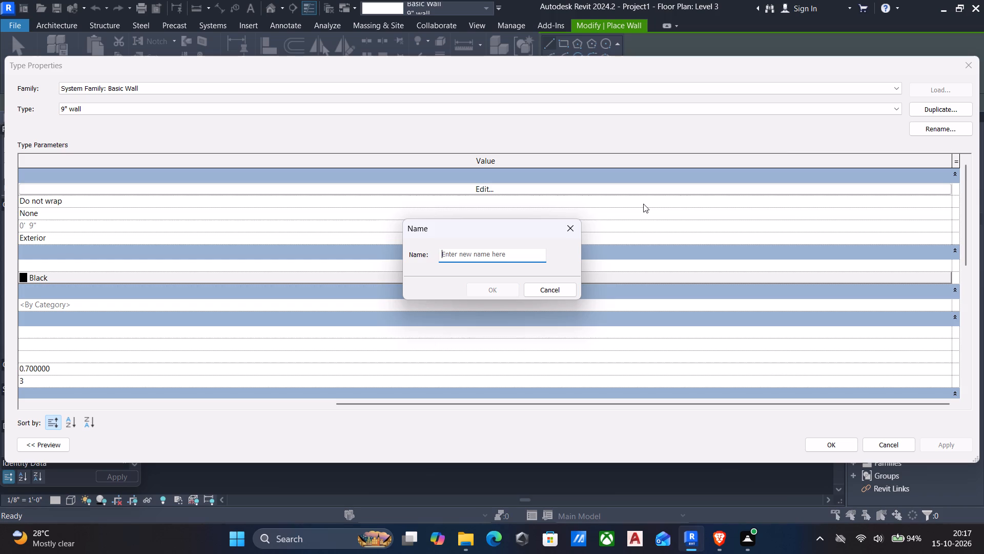
{"action": "type", "text": "4.5\" wall"}
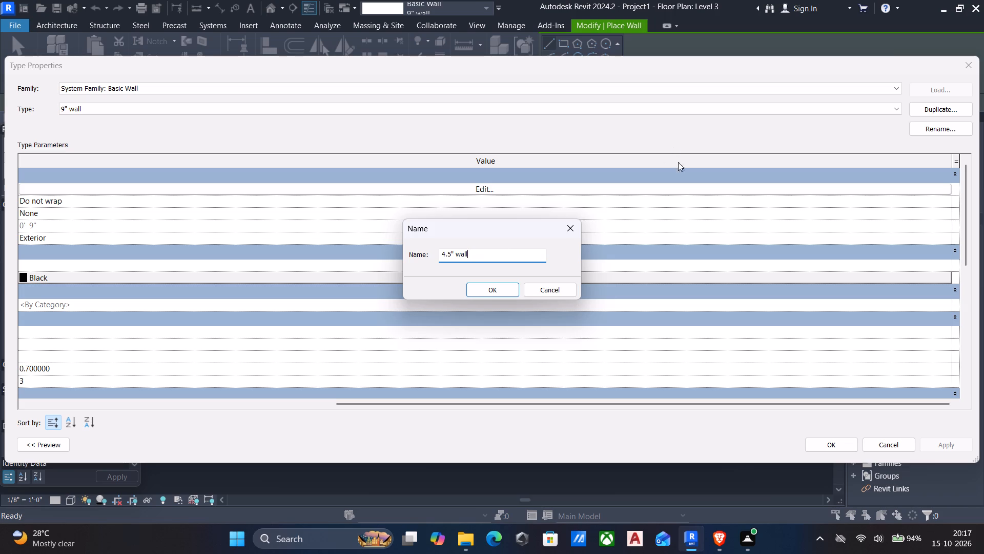
{"action": "left_click", "coordinate": [472, 293]}
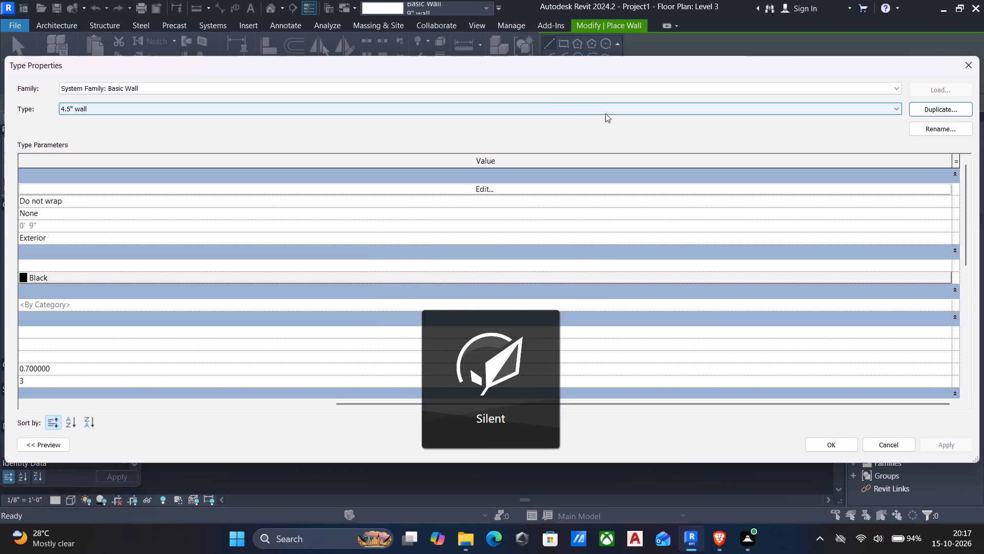
Set the structure layer thickness of the 4.5" wall type to 4.5" and apply the type to the new walls.
{"action": "left_click", "coordinate": [507, 188]}
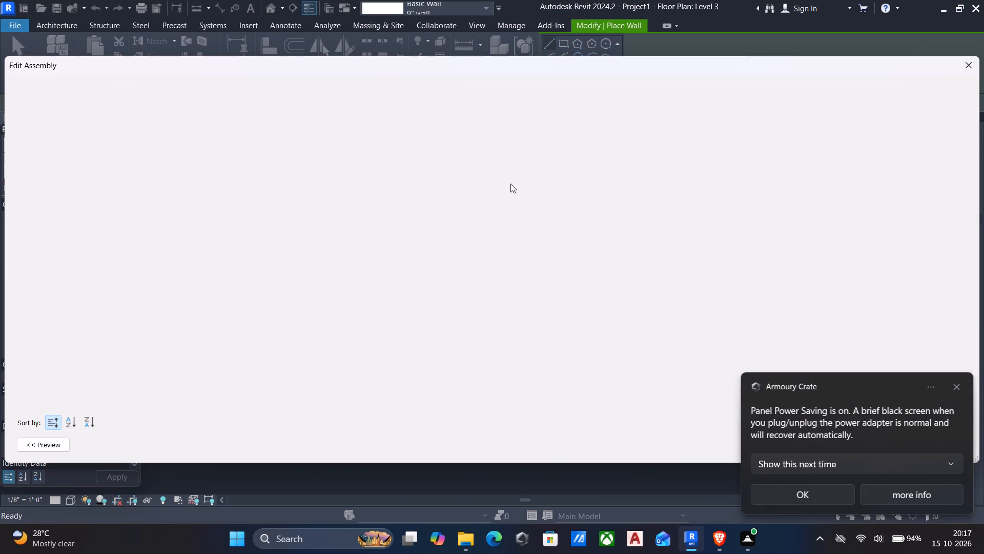
{"action": "left_click", "coordinate": [537, 190]}
{"action": "type", "text": "4.5\""}
{"action": "key", "text": "Return"}
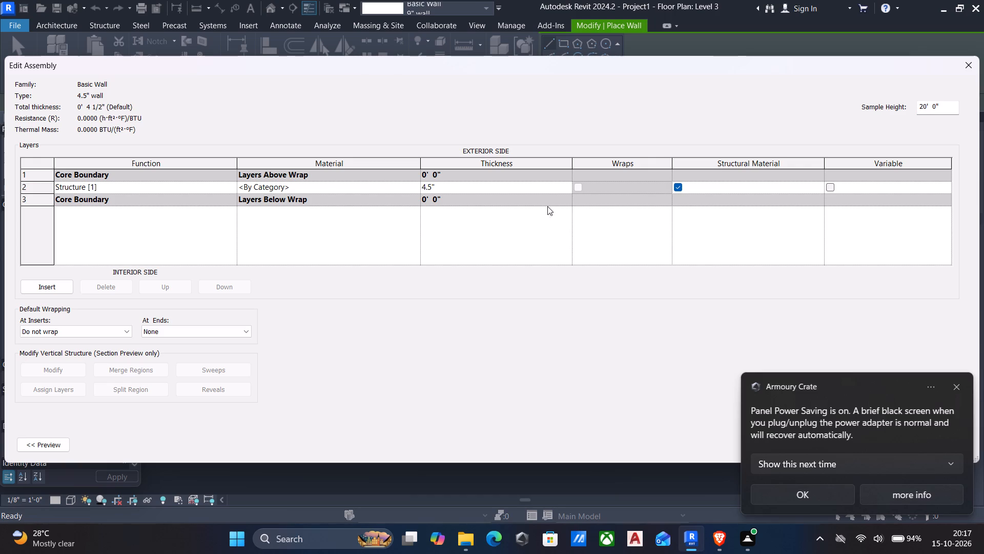
{"action": "left_click", "coordinate": [956, 386]}
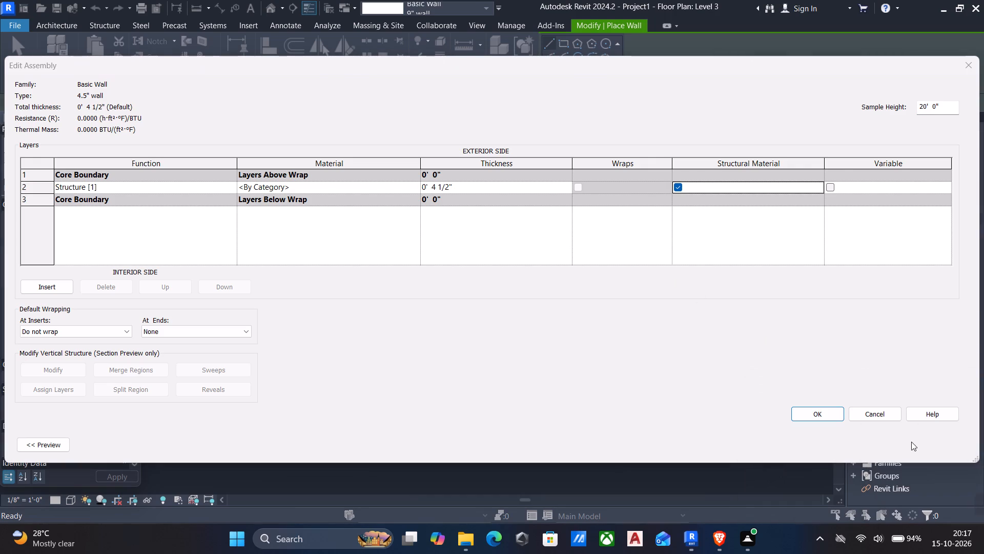
{"action": "left_click", "coordinate": [831, 415]}
{"action": "left_click", "coordinate": [946, 443]}
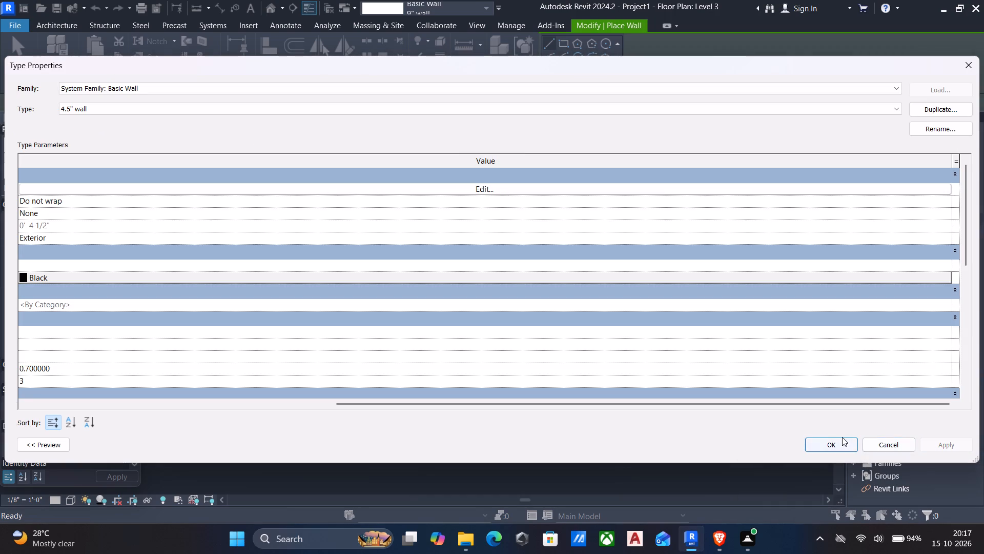
{"action": "left_click", "coordinate": [842, 438]}
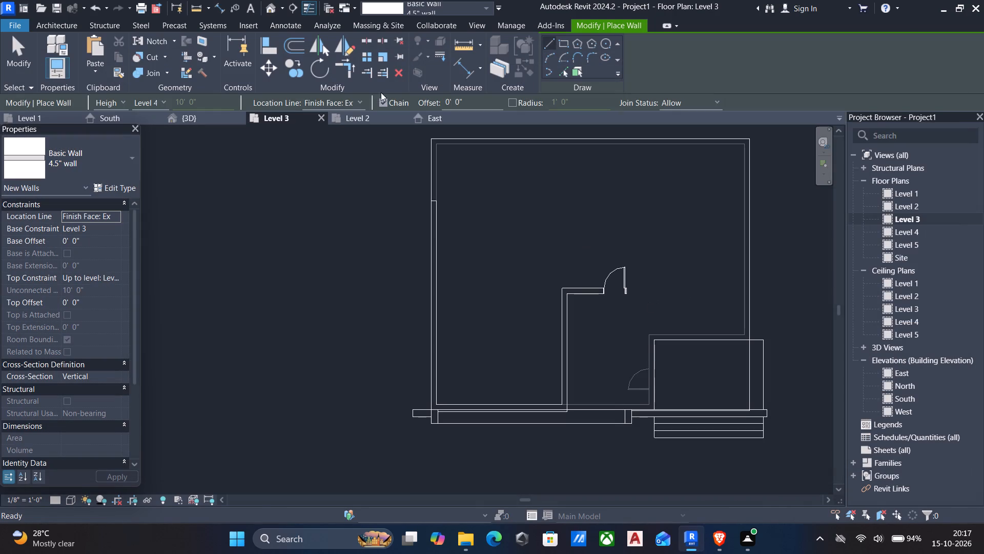
Draw a rectangle of 4.5" walls, about 13'-6" by 11'-6", from the free end of the terrace door's wall toward the front facade.
{"action": "left_click", "coordinate": [75, 162]}
{"action": "left_click", "coordinate": [75, 162]}
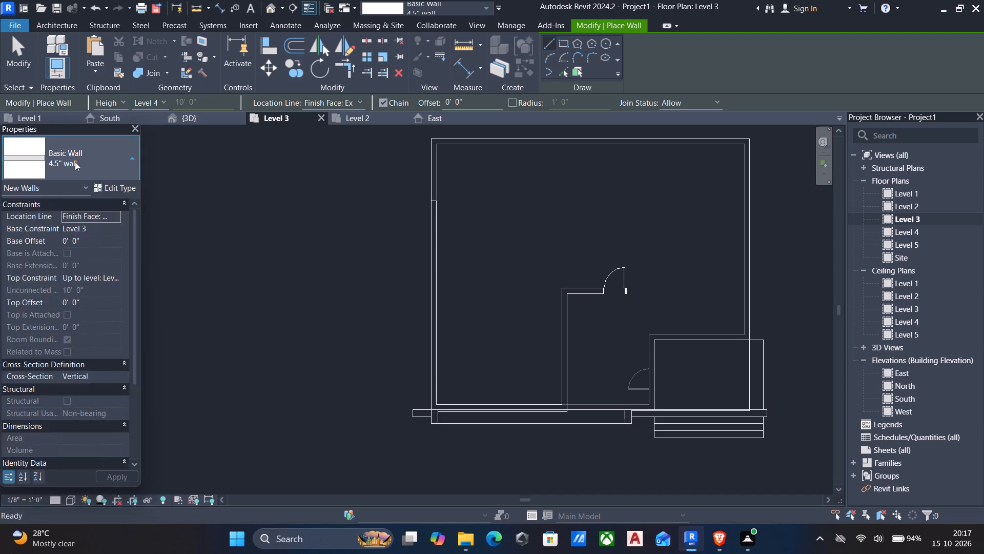
{"action": "left_click", "coordinate": [47, 231]}
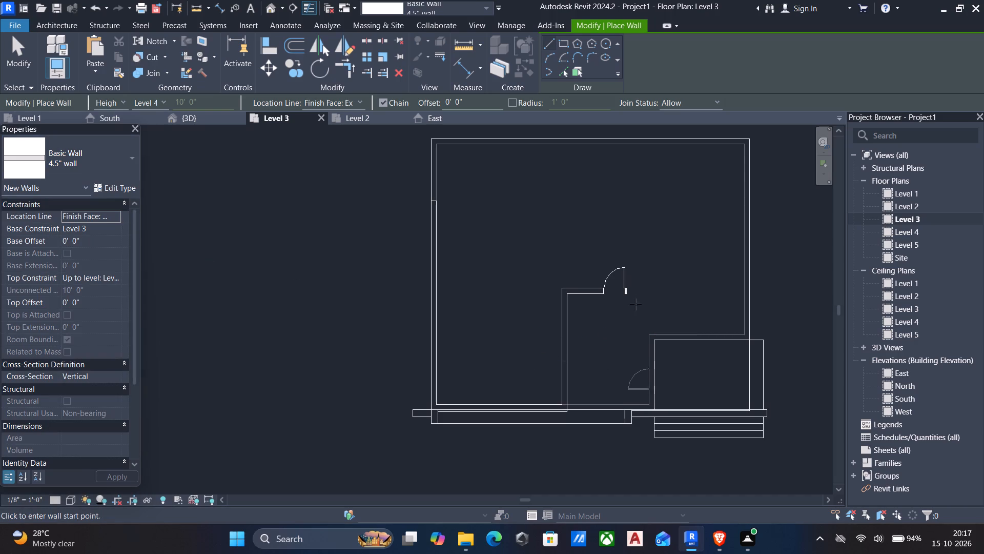
{"action": "scroll", "coordinate": [630, 299], "scroll_direction": "up", "scroll_amount": 6}
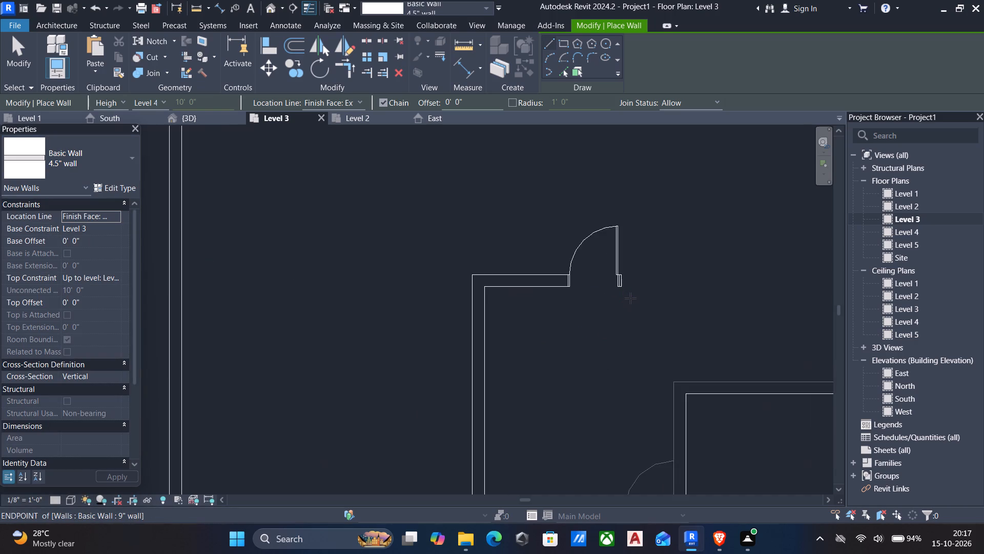
{"action": "scroll", "coordinate": [630, 298], "scroll_direction": "up", "scroll_amount": 5}
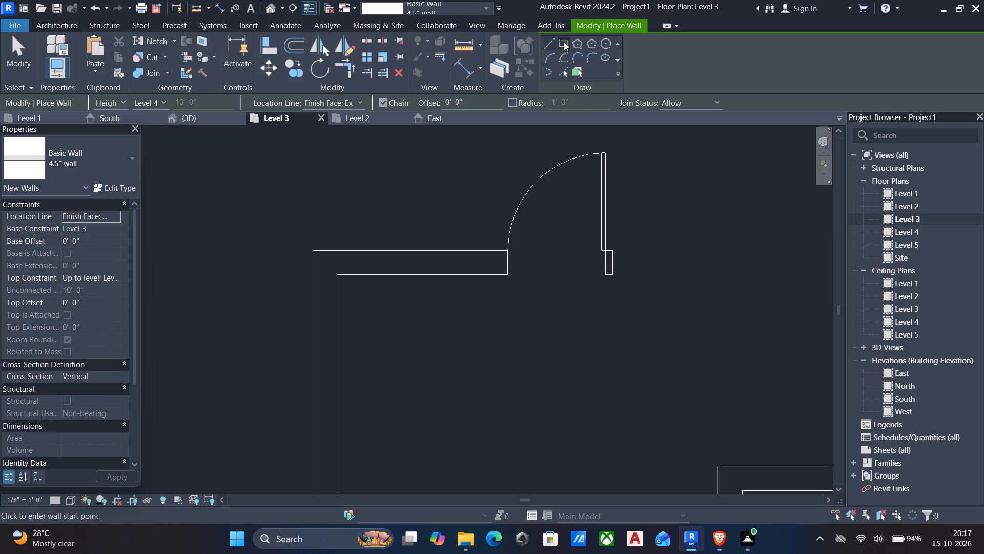
{"action": "left_click", "coordinate": [564, 44]}
{"action": "scroll", "coordinate": [624, 307], "scroll_direction": "up", "scroll_amount": 5}
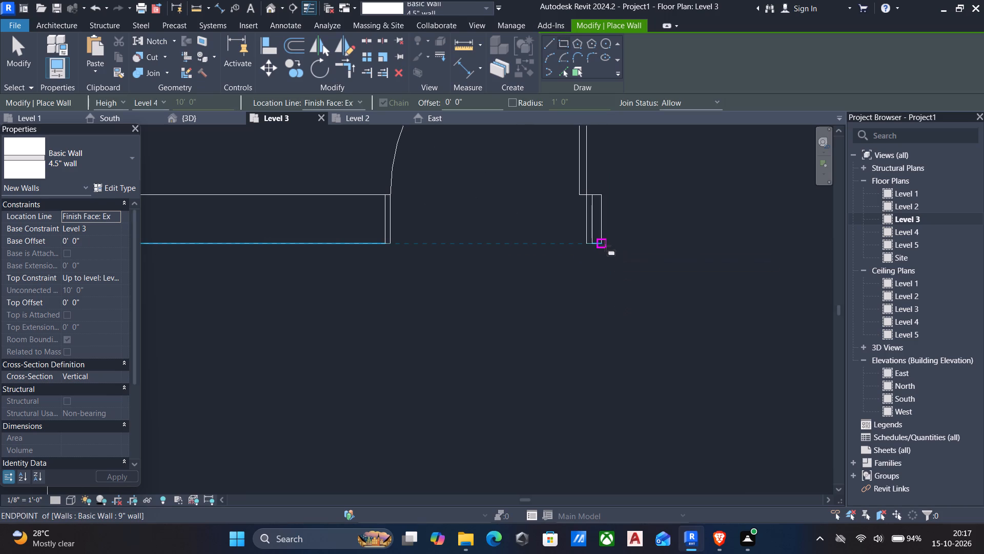
{"action": "left_click", "coordinate": [605, 247]}
{"action": "scroll", "coordinate": [664, 241], "scroll_direction": "down", "scroll_amount": 4}
{"action": "middle_click_drag", "start_coordinate": [721, 341], "coordinate": [698, 336]}
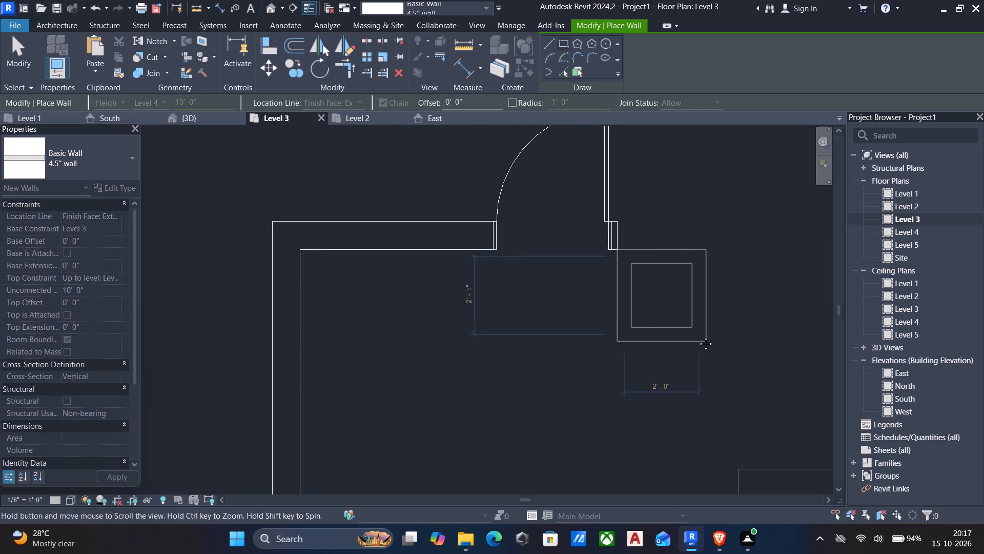
{"action": "middle_click_drag", "start_coordinate": [698, 336], "coordinate": [684, 349]}
{"action": "scroll", "coordinate": [684, 360], "scroll_direction": "down", "scroll_amount": 4}
{"action": "middle_click_drag", "start_coordinate": [683, 354], "coordinate": [623, 288]}
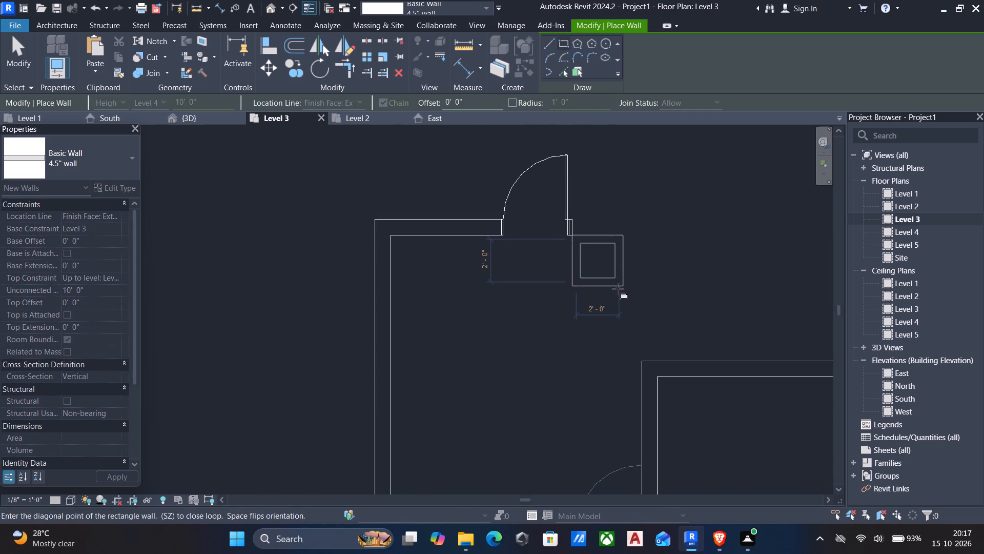
{"action": "middle_click_drag", "start_coordinate": [662, 331], "coordinate": [604, 275]}
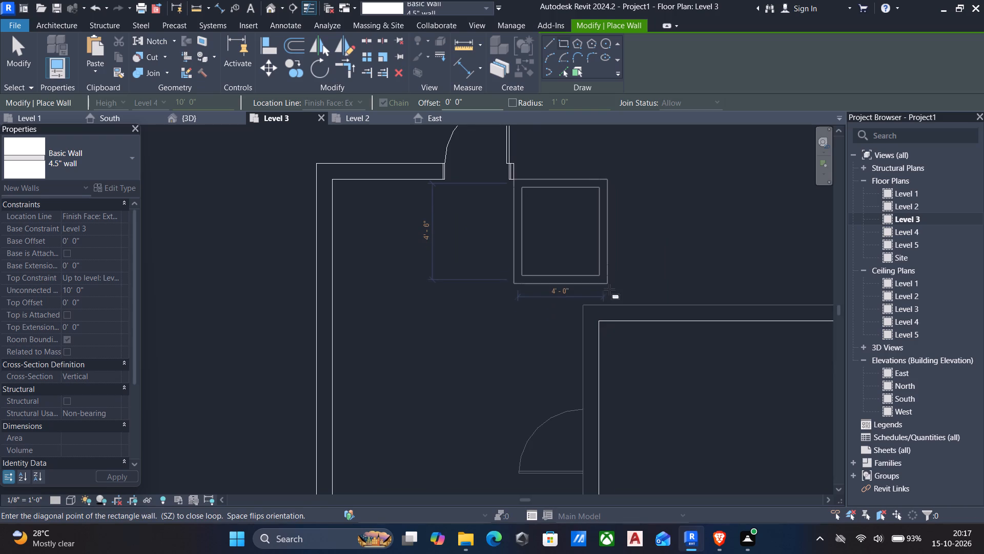
{"action": "middle_click_drag", "start_coordinate": [637, 330], "coordinate": [629, 274]}
{"action": "middle_click_drag", "start_coordinate": [679, 348], "coordinate": [630, 323]}
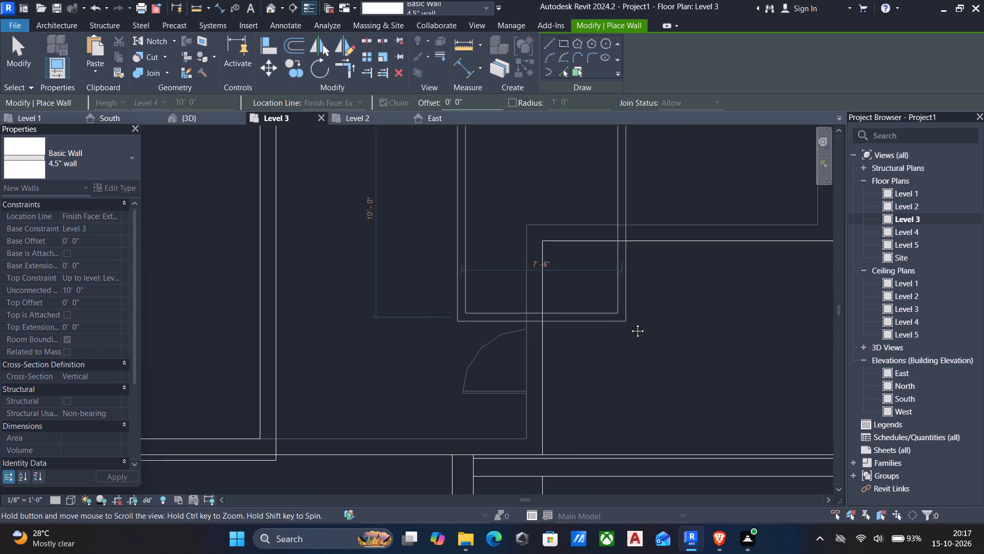
{"action": "middle_click_drag", "start_coordinate": [630, 323], "coordinate": [630, 323]}
{"action": "scroll", "coordinate": [628, 326], "scroll_direction": "down", "scroll_amount": 5}
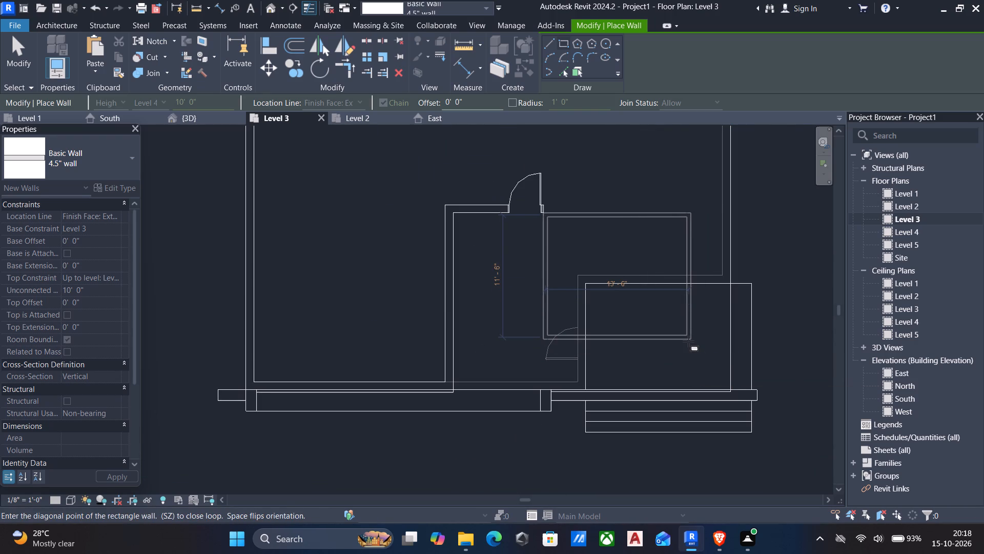
{"action": "left_click", "coordinate": [688, 341]}
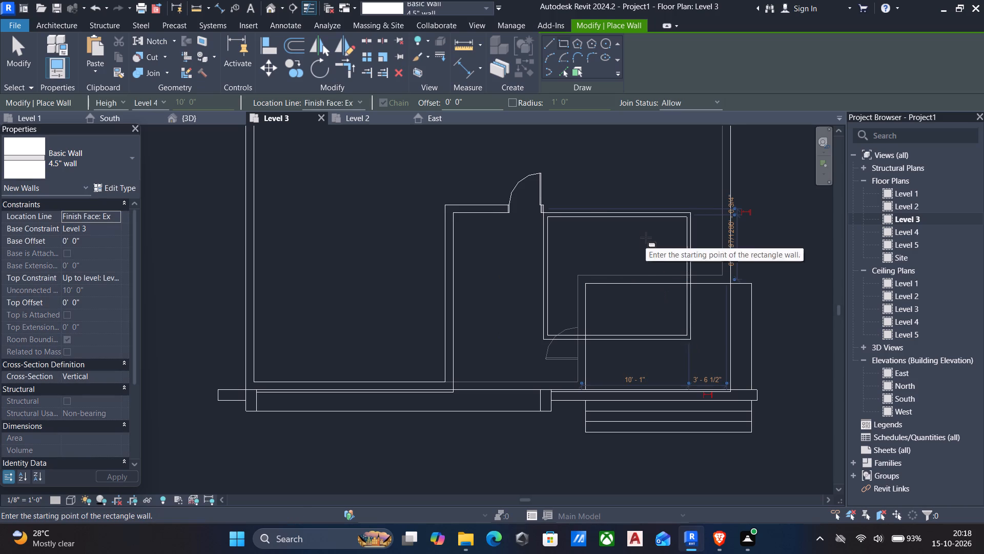
{"action": "key", "text": "Escape"}
{"action": "key", "text": "Escape"}
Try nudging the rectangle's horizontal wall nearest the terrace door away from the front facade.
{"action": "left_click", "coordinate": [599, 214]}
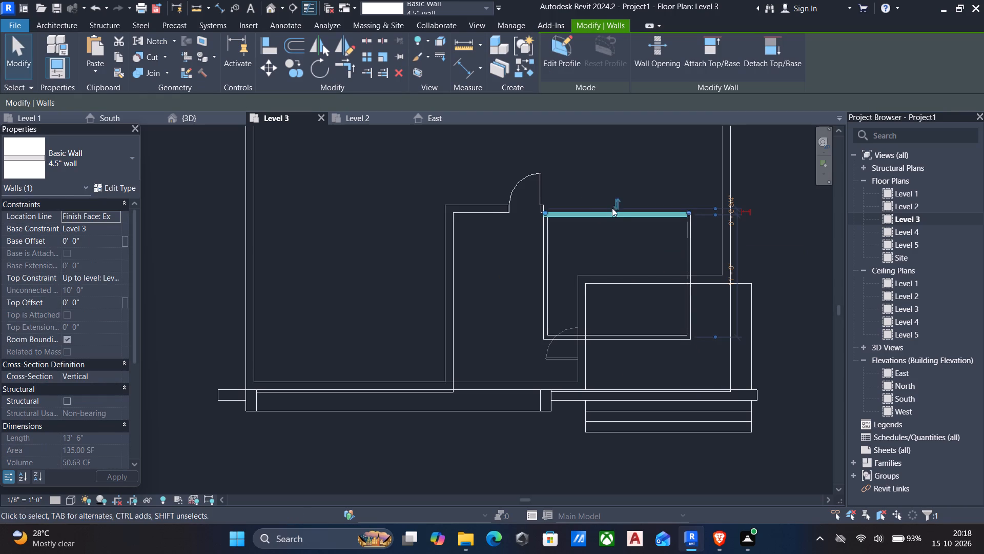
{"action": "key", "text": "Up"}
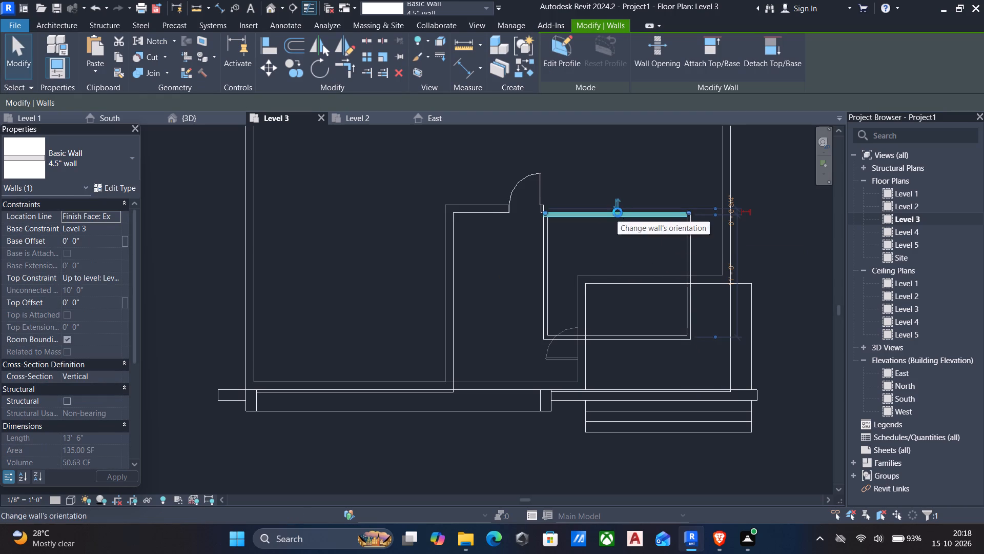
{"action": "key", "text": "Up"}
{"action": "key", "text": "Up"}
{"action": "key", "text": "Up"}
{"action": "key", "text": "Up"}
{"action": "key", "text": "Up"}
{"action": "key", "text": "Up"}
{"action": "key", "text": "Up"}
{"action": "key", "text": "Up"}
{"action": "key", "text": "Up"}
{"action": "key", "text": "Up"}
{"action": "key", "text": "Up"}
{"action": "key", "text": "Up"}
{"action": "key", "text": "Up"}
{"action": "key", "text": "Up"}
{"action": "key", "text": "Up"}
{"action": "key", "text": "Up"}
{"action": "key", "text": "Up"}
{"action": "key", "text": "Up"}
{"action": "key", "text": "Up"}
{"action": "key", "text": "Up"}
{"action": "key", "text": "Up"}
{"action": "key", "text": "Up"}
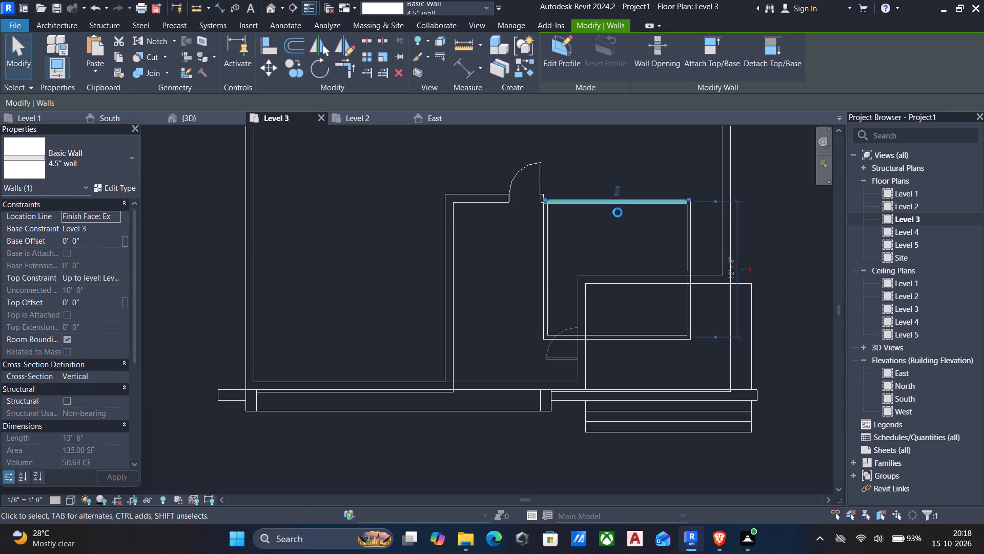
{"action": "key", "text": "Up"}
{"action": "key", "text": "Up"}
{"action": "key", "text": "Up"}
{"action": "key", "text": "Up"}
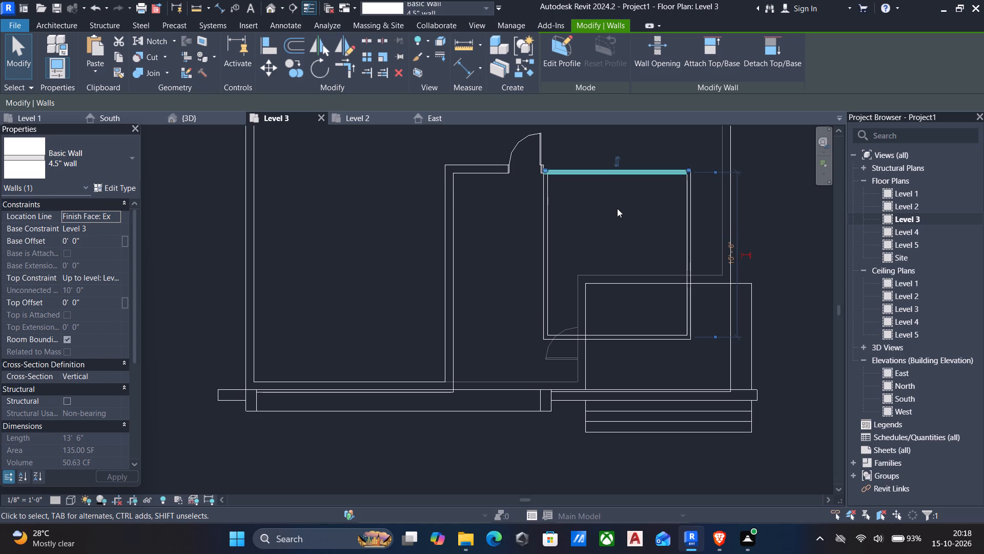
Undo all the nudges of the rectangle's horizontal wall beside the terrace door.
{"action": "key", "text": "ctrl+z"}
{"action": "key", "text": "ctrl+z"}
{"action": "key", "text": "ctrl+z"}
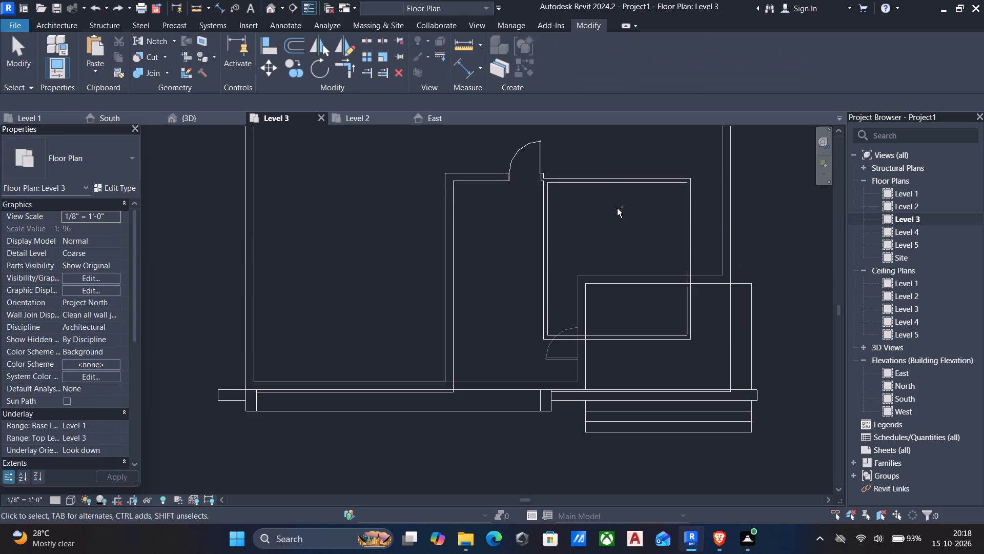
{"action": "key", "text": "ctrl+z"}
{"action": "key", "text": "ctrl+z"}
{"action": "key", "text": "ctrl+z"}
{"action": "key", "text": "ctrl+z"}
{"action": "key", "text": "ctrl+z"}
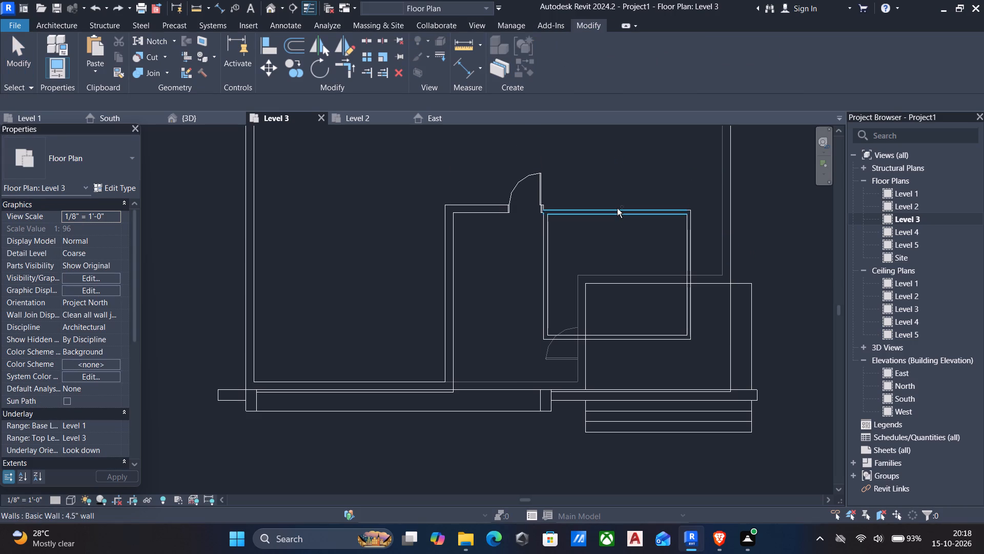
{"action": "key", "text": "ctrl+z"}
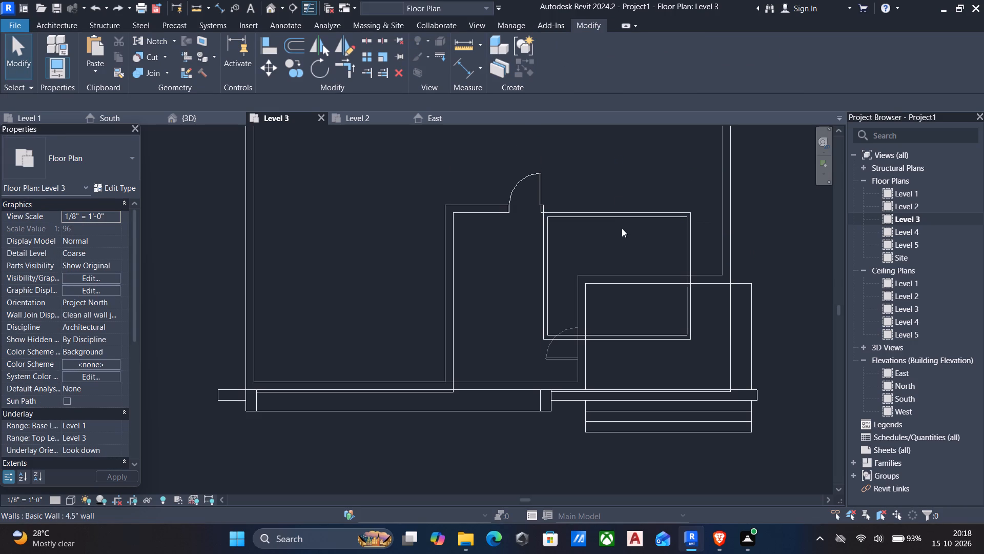
Delete the rectangle's 13'-6" horizontal wall in line with the terrace door's wall.
{"action": "left_click", "coordinate": [618, 212]}
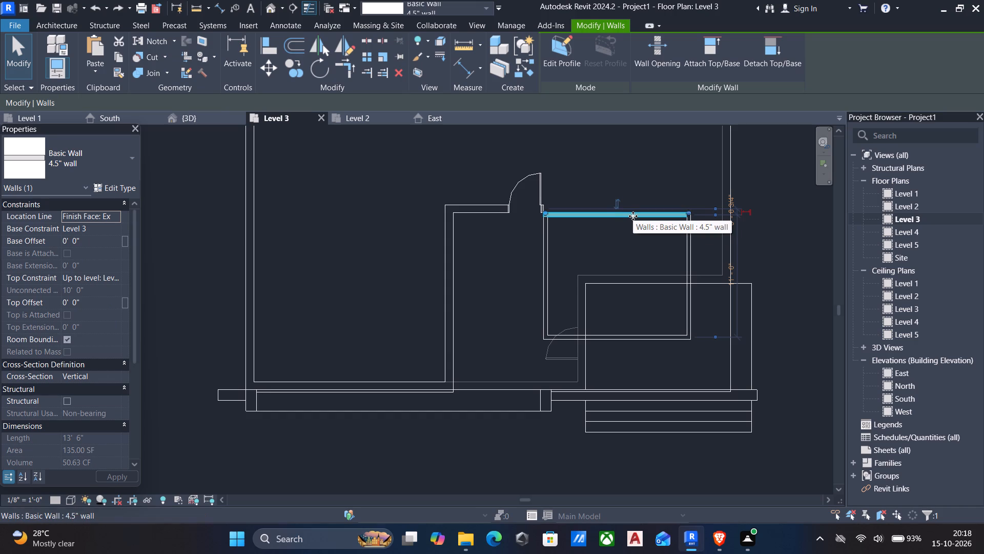
{"action": "key", "text": "Delete"}
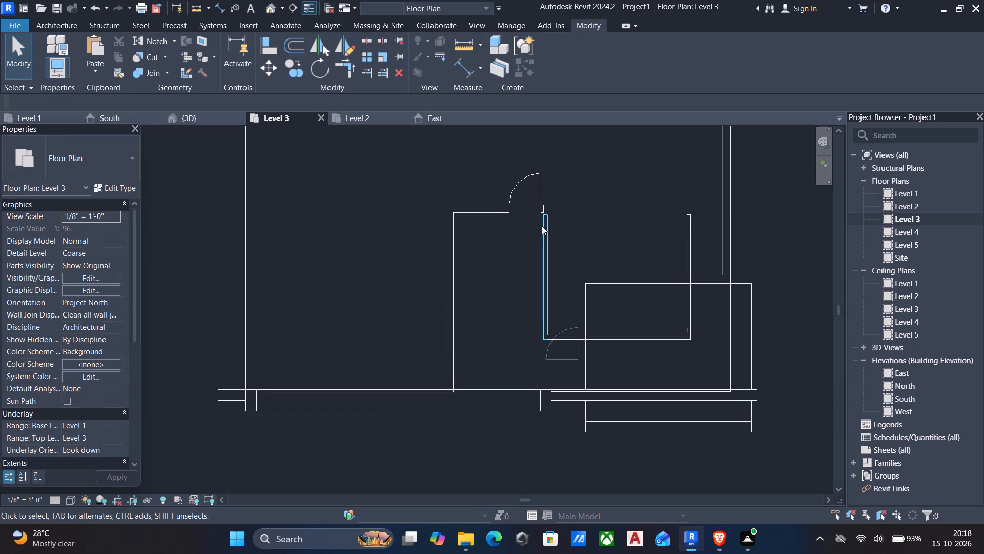
Extend the 4.5" wall beside the terrace door past the door, away from the front facade, to about 21' long.
{"action": "left_click", "coordinate": [545, 222]}
{"action": "scroll", "coordinate": [548, 210], "scroll_direction": "up", "scroll_amount": 4}
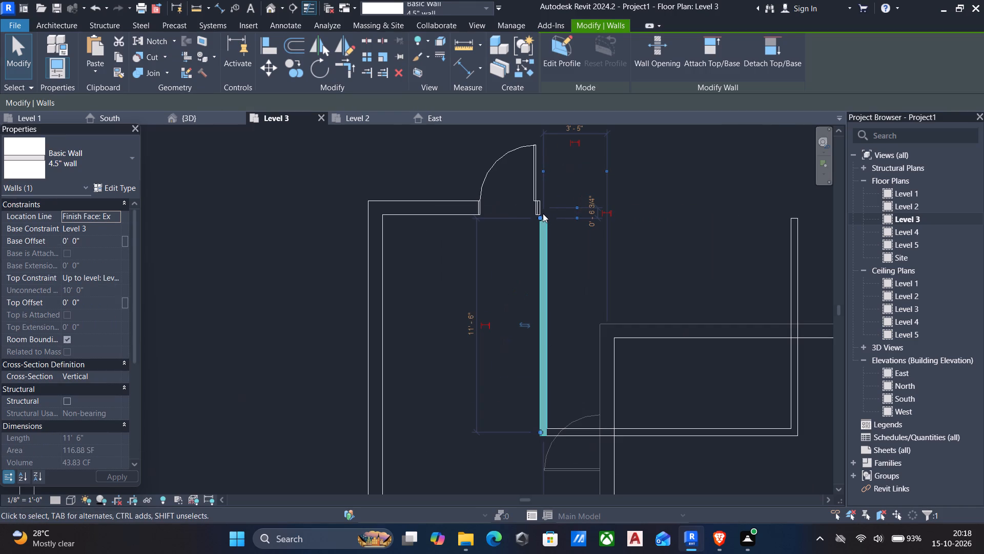
{"action": "left_click_drag", "start_coordinate": [542, 214], "coordinate": [538, 225]}
{"action": "middle_click_drag", "start_coordinate": [549, 161], "coordinate": [538, 225]}
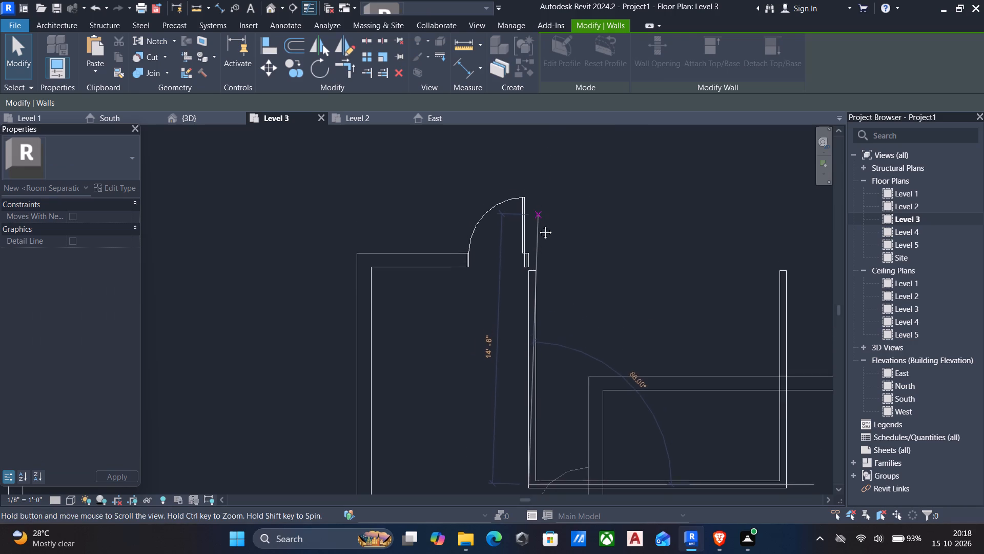
{"action": "middle_click_drag", "start_coordinate": [538, 225], "coordinate": [538, 253]}
{"action": "left_click_drag", "start_coordinate": [538, 225], "coordinate": [547, 148]}
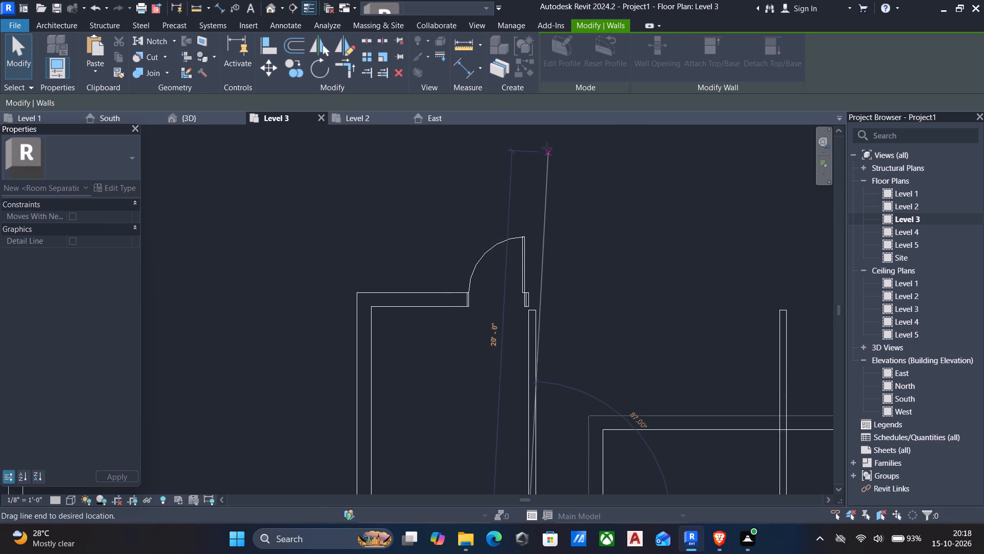
{"action": "left_click_drag", "start_coordinate": [547, 148], "coordinate": [532, 130]}
{"action": "key", "text": "Escape"}
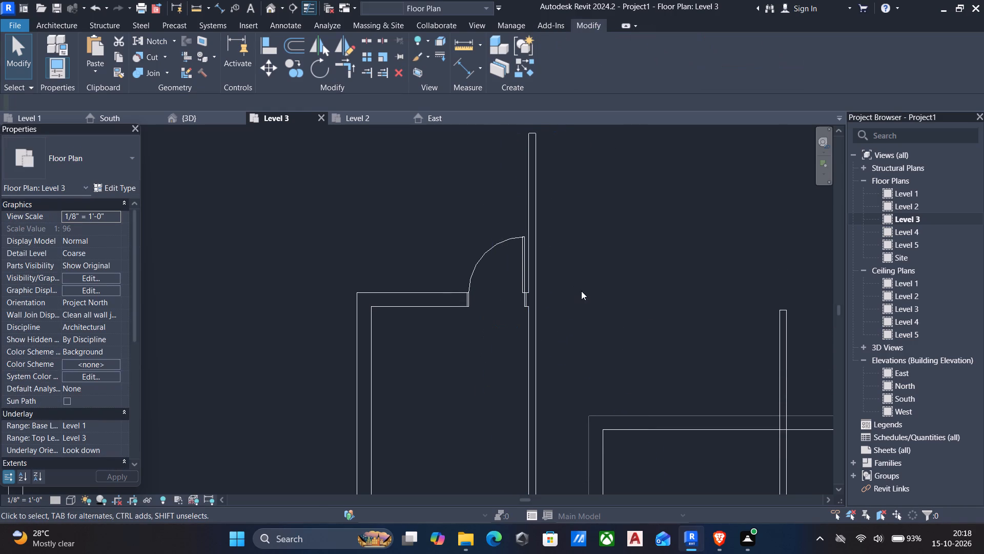
Draw a 4.5" wall about 13'-8" across from the extended wall's end, continuing down to the opposite wall's free end to close the enclosure.
{"action": "middle_click_drag", "start_coordinate": [582, 291], "coordinate": [569, 334]}
{"action": "key", "text": "w"}
{"action": "key", "text": "a"}
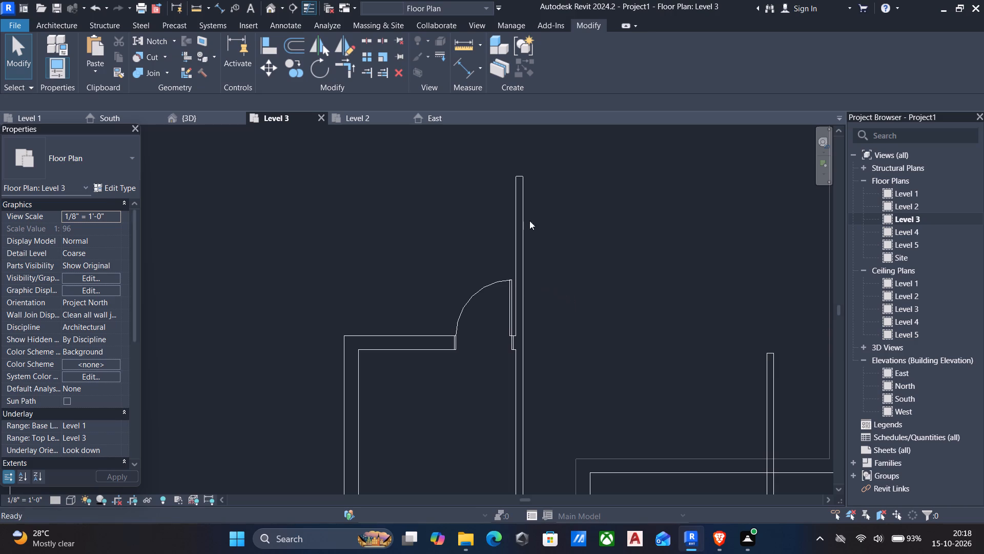
{"action": "left_click", "coordinate": [523, 177]}
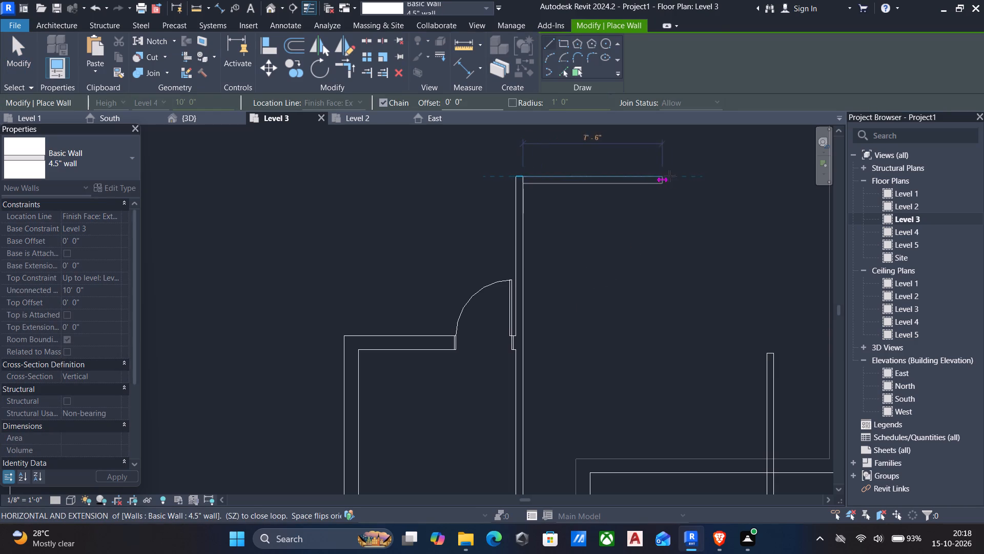
{"action": "left_click", "coordinate": [777, 179]}
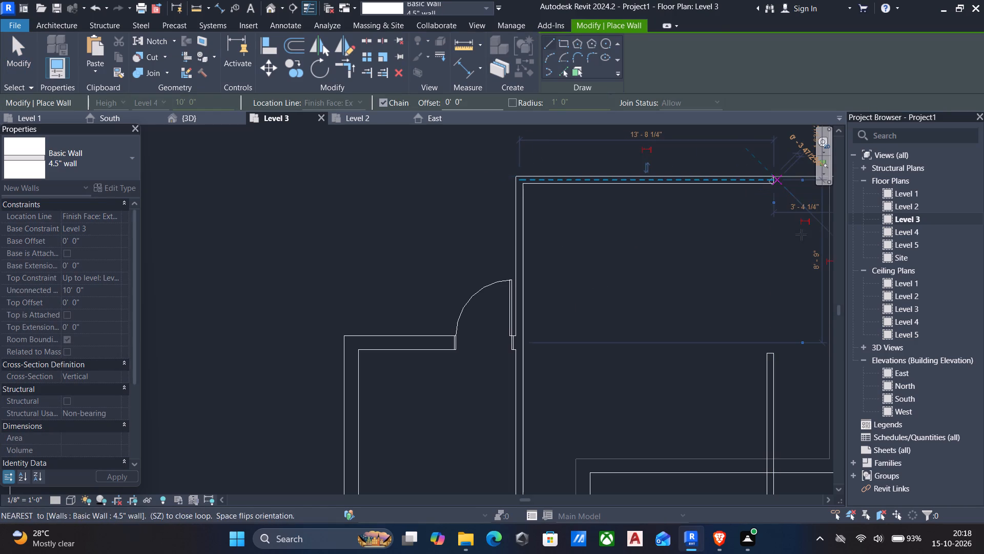
{"action": "left_click", "coordinate": [776, 349]}
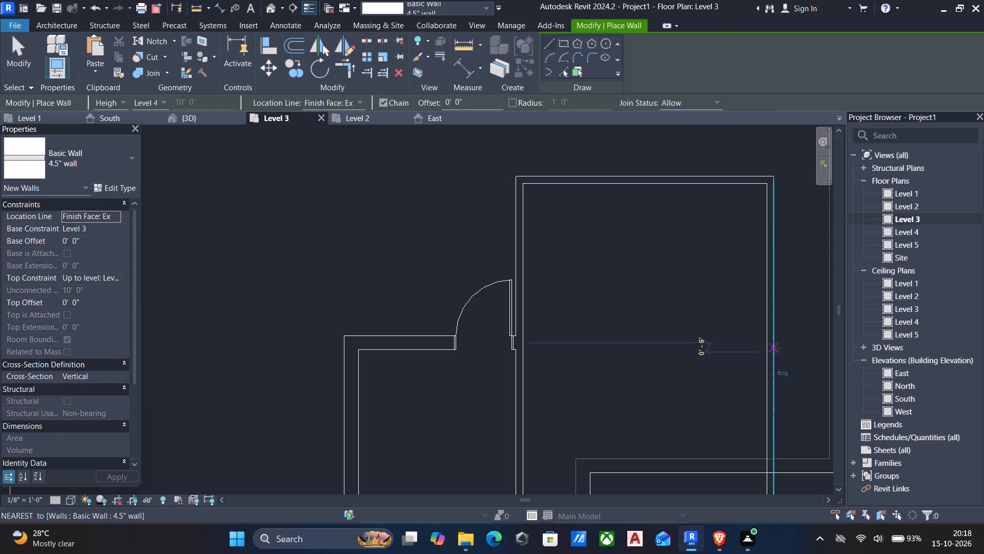
{"action": "key", "text": "Escape"}
{"action": "key", "text": "Escape"}
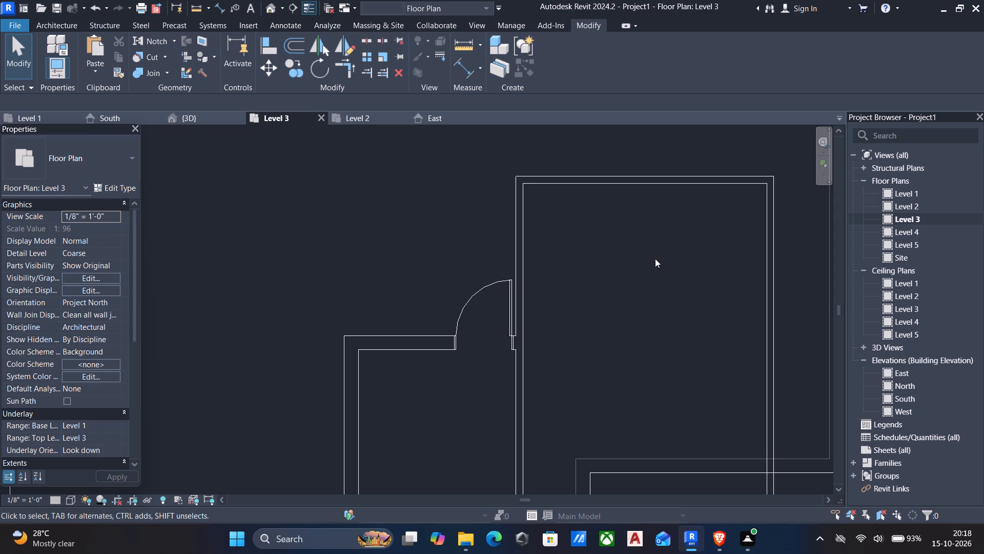
{"action": "middle_click_drag", "start_coordinate": [651, 265], "coordinate": [652, 255]}
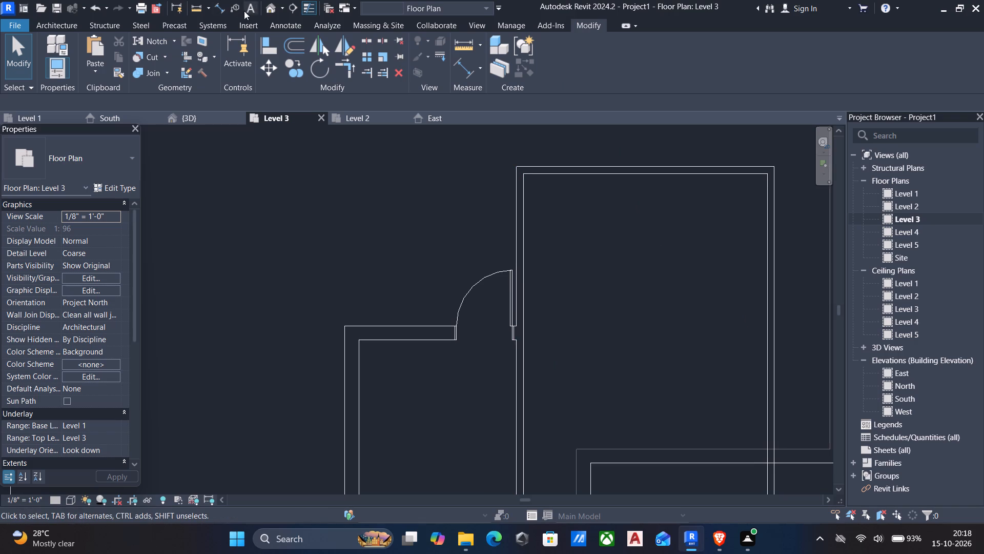
Check the enclosure in 3D, and on Level 3 nudge its long wall farthest from the terrace door inward, leaving about 11'-6" of width.
{"action": "left_click", "coordinate": [266, 10]}
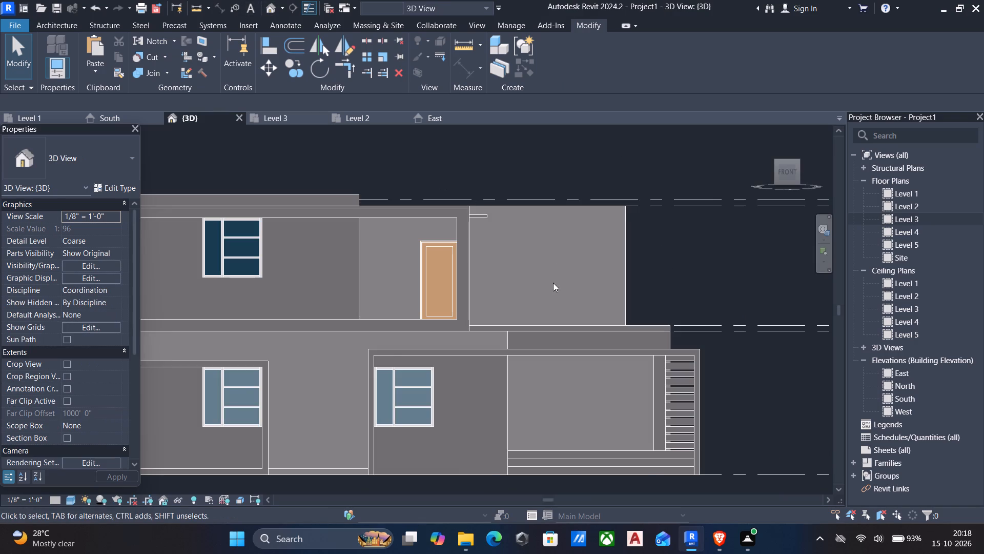
{"action": "scroll", "coordinate": [553, 283], "scroll_direction": "down", "scroll_amount": 1}
{"action": "middle_click_drag", "start_coordinate": [557, 266], "coordinate": [487, 409], "text": "shift"}
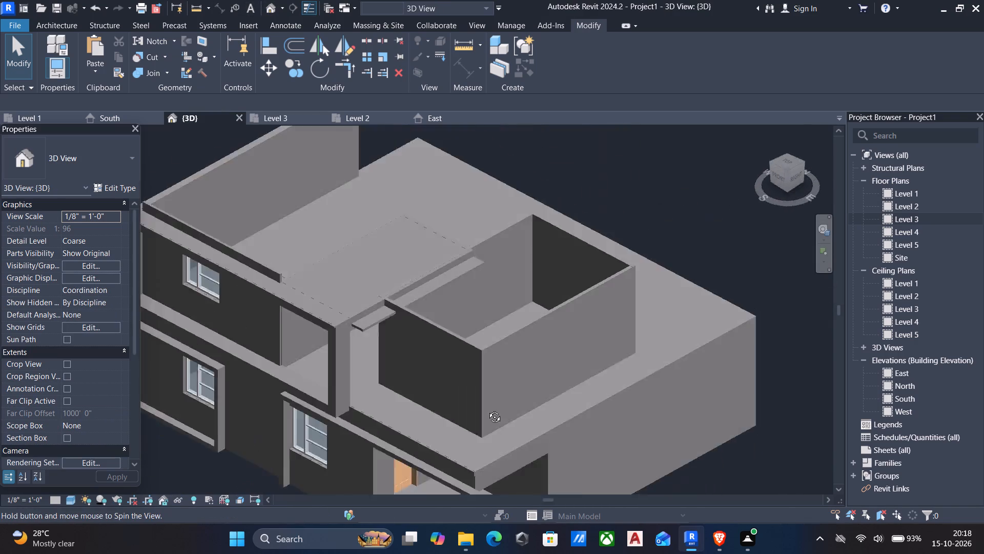
{"action": "middle_click_drag", "start_coordinate": [487, 409], "coordinate": [523, 325], "text": "shift"}
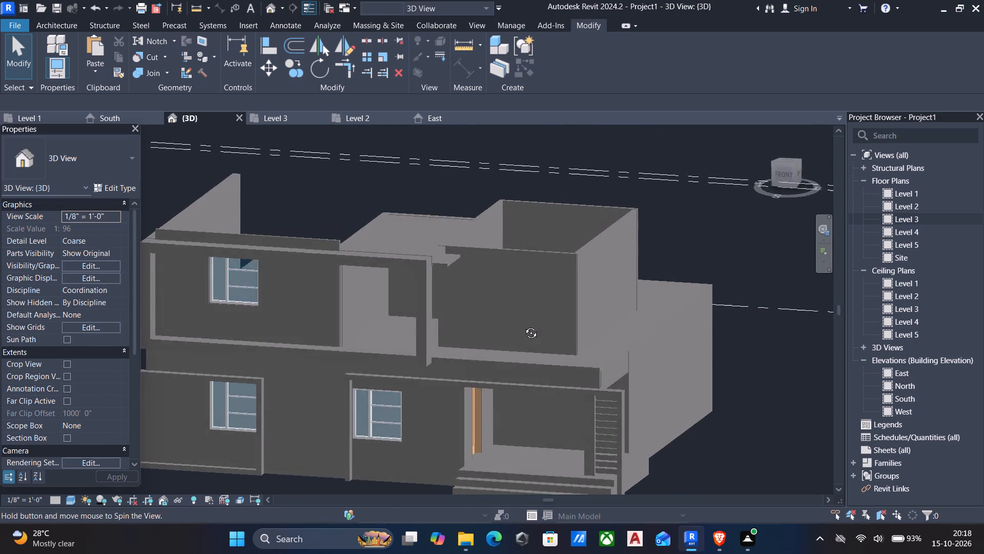
{"action": "middle_click_drag", "start_coordinate": [523, 325], "coordinate": [525, 330], "text": "shift"}
{"action": "double_click", "coordinate": [926, 221]}
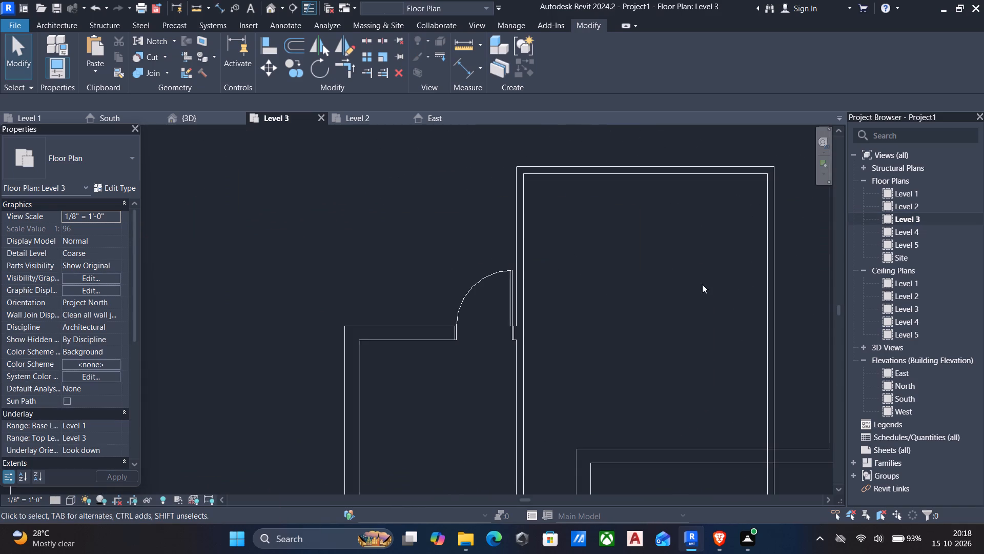
{"action": "left_click", "coordinate": [773, 315]}
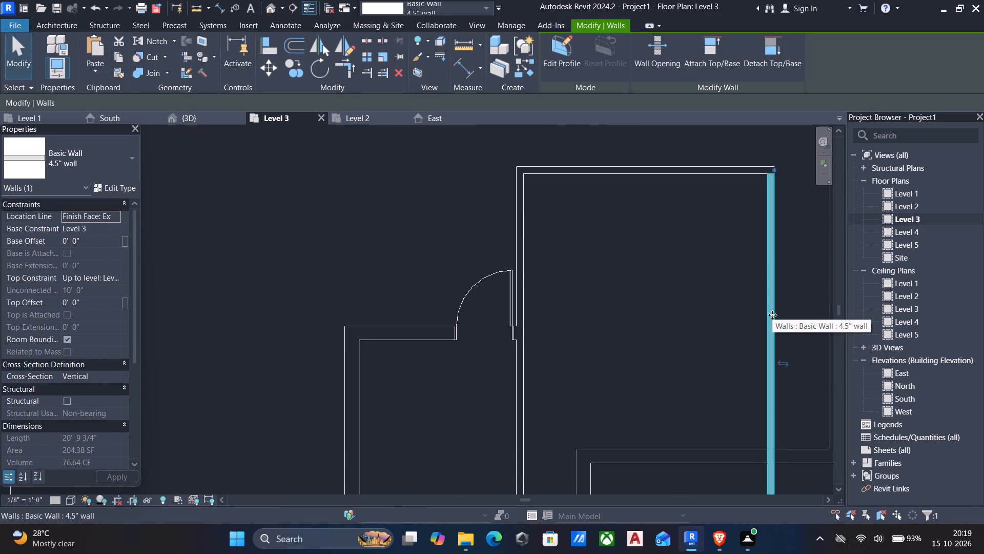
{"action": "key", "text": "Left"}
{"action": "key", "text": "Left"}
{"action": "key", "text": "Left"}
{"action": "key", "text": "Left"}
{"action": "key", "text": "Left"}
{"action": "key", "text": "Left"}
{"action": "key", "text": "Left"}
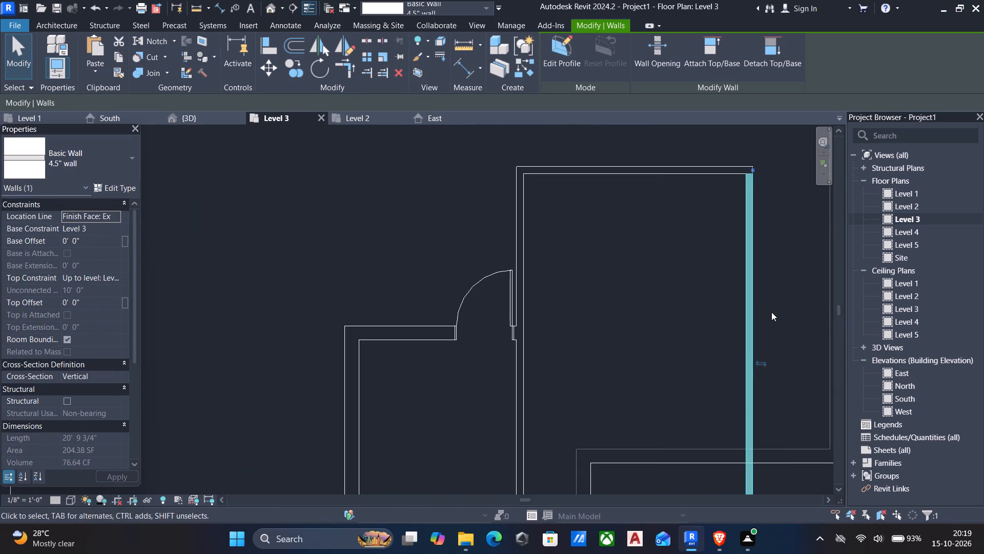
{"action": "key", "text": "Left"}
{"action": "key", "text": "Left"}
{"action": "key", "text": "Left"}
{"action": "scroll", "coordinate": [732, 305], "scroll_direction": "down", "scroll_amount": 1}
{"action": "key", "text": "Left"}
{"action": "middle_click_drag", "start_coordinate": [687, 307], "coordinate": [693, 264]}
{"action": "key", "text": "Left"}
{"action": "middle_click_drag", "start_coordinate": [676, 321], "coordinate": [675, 321]}
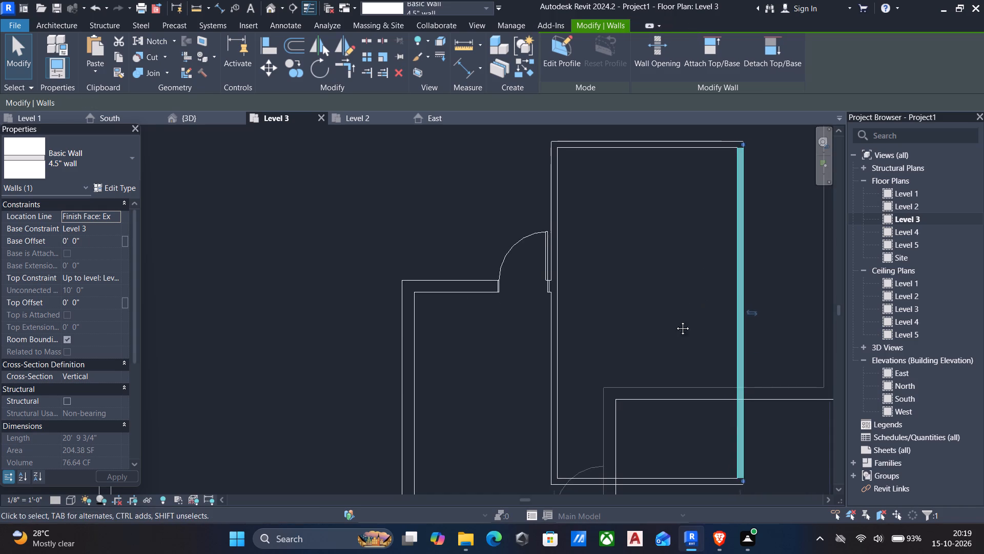
{"action": "key", "text": "Left"}
{"action": "middle_click_drag", "start_coordinate": [675, 321], "coordinate": [681, 274]}
{"action": "key", "text": "Escape"}
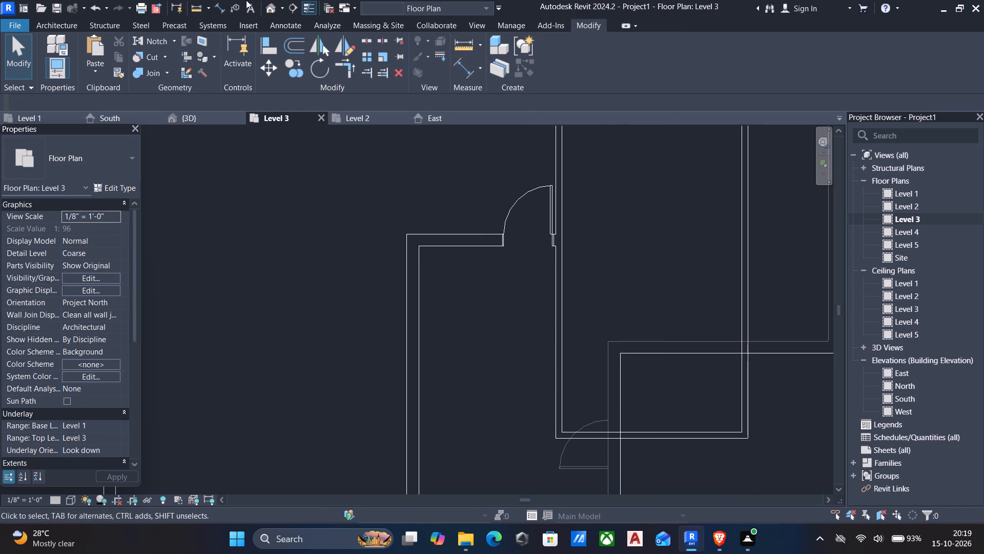
Select all four 4.5" enclosure walls in the 3D view and set their top constraint to Up to level: Level 5.
{"action": "left_click", "coordinate": [273, 10]}
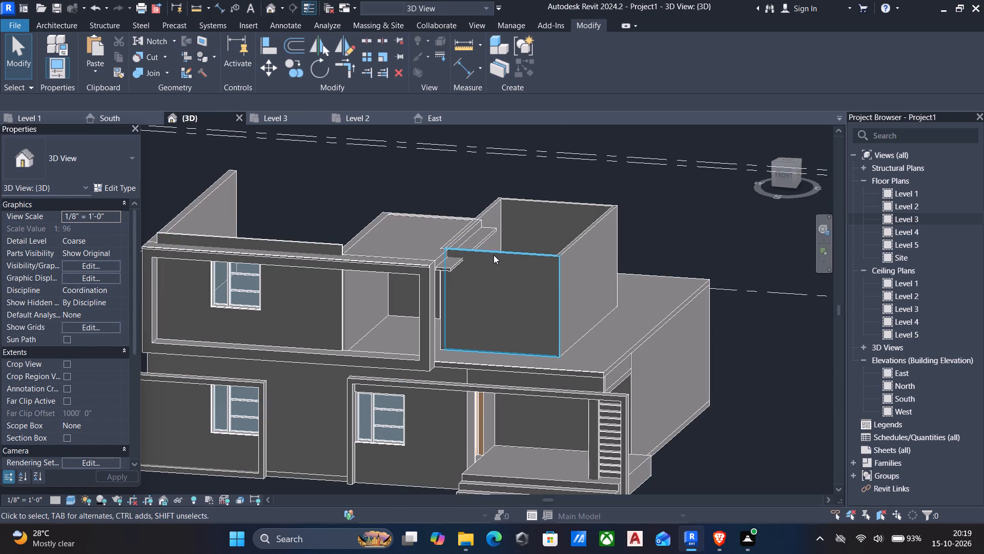
{"action": "left_click", "coordinate": [484, 250]}
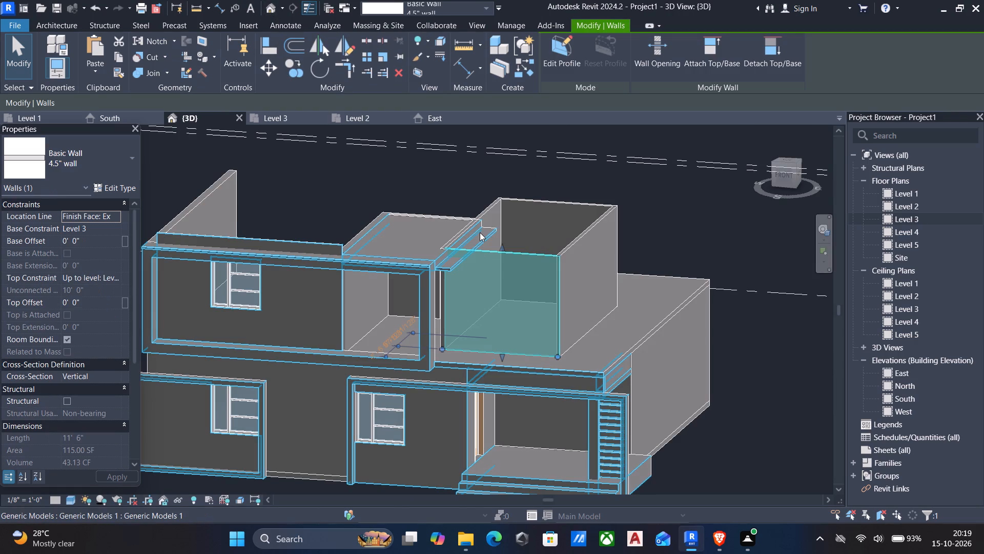
{"action": "type", "text": "sa"}
{"action": "middle_click_drag", "start_coordinate": [490, 256], "coordinate": [485, 264], "text": "shift"}
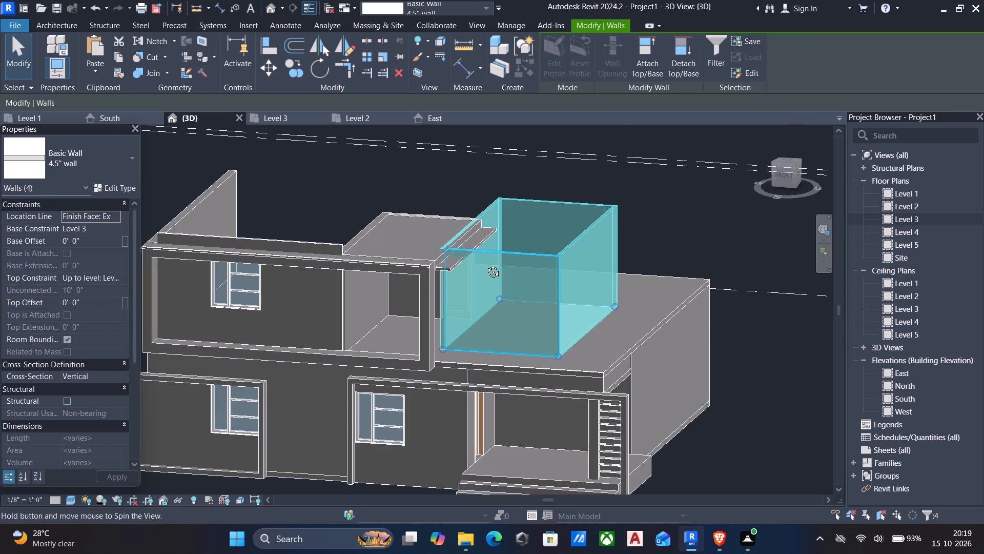
{"action": "middle_click_drag", "start_coordinate": [485, 264], "coordinate": [367, 296], "text": "shift"}
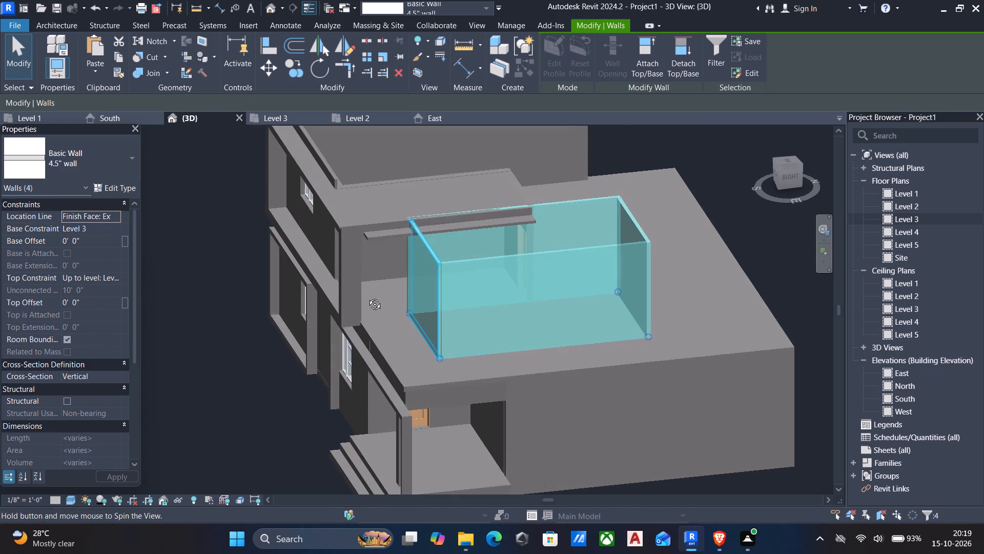
{"action": "middle_click_drag", "start_coordinate": [367, 296], "coordinate": [473, 217], "text": "shift"}
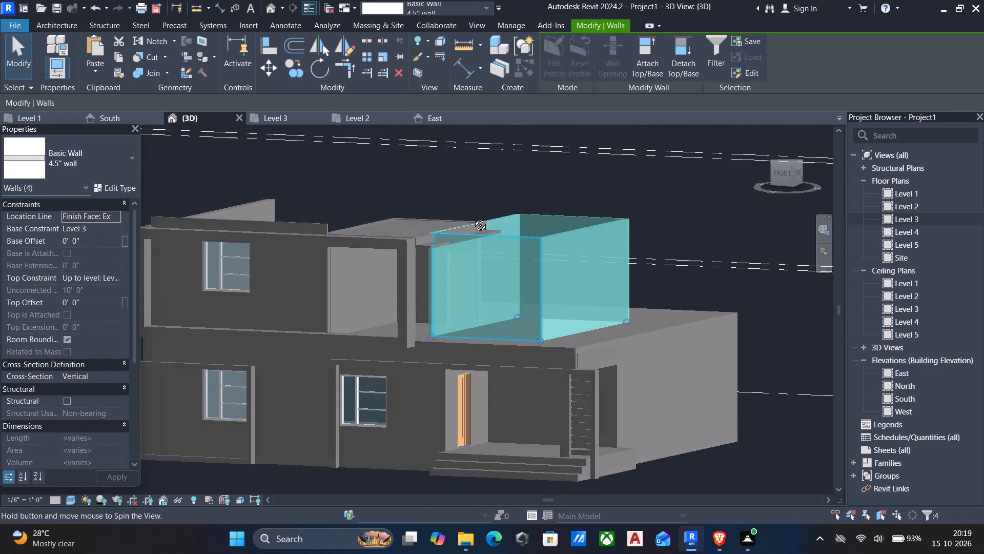
{"action": "middle_click_drag", "start_coordinate": [473, 217], "coordinate": [356, 260], "text": "shift"}
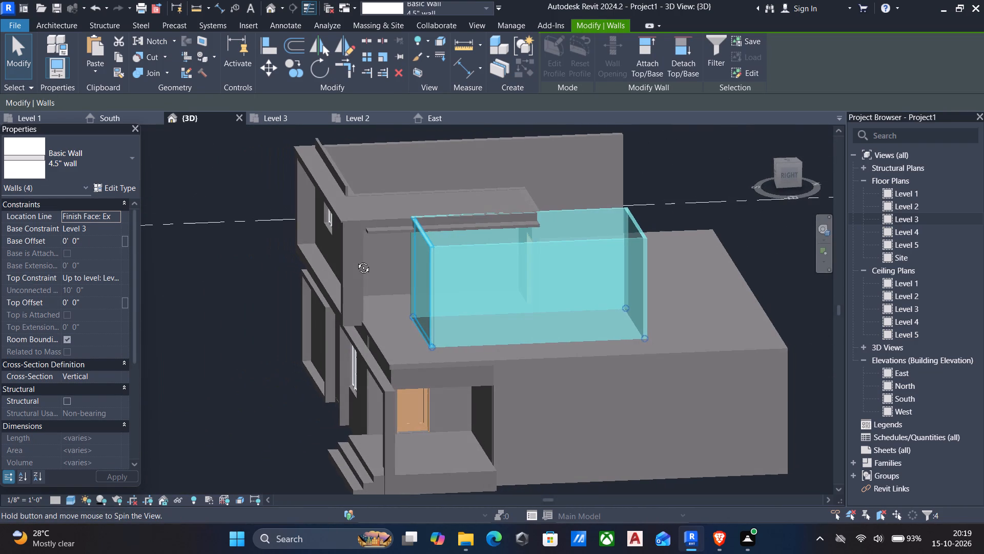
{"action": "middle_click_drag", "start_coordinate": [356, 260], "coordinate": [462, 250], "text": "shift"}
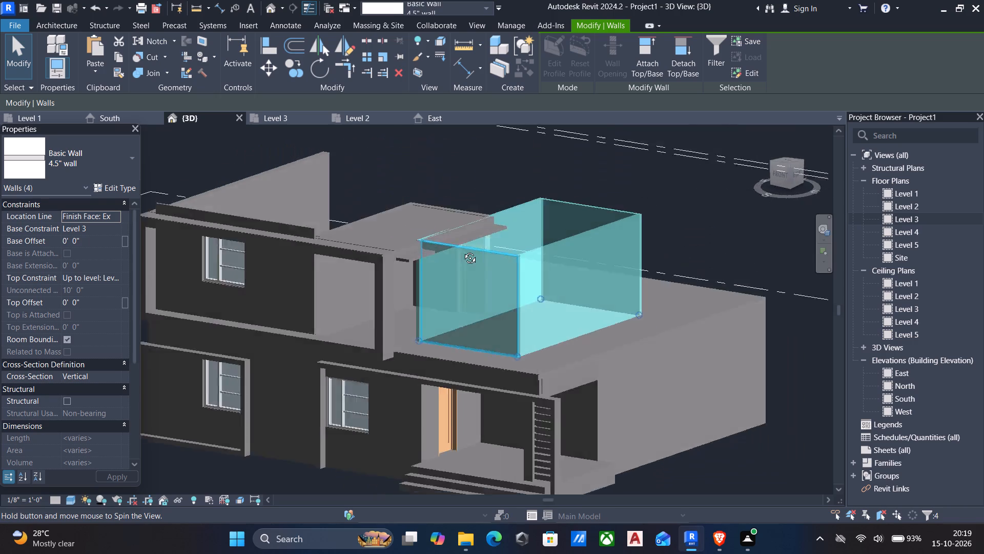
{"action": "middle_click_drag", "start_coordinate": [462, 250], "coordinate": [535, 187], "text": "shift"}
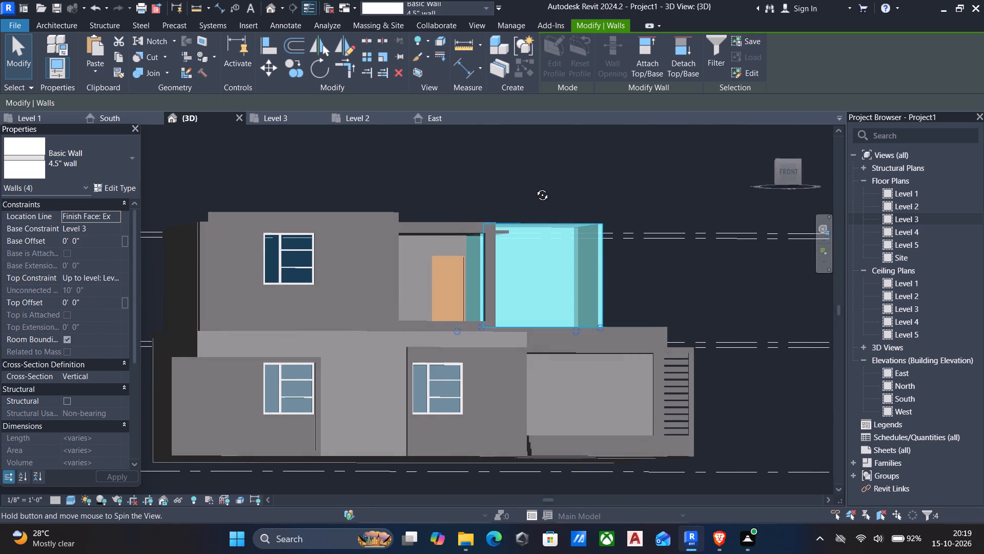
{"action": "middle_click_drag", "start_coordinate": [535, 187], "coordinate": [525, 202], "text": "shift"}
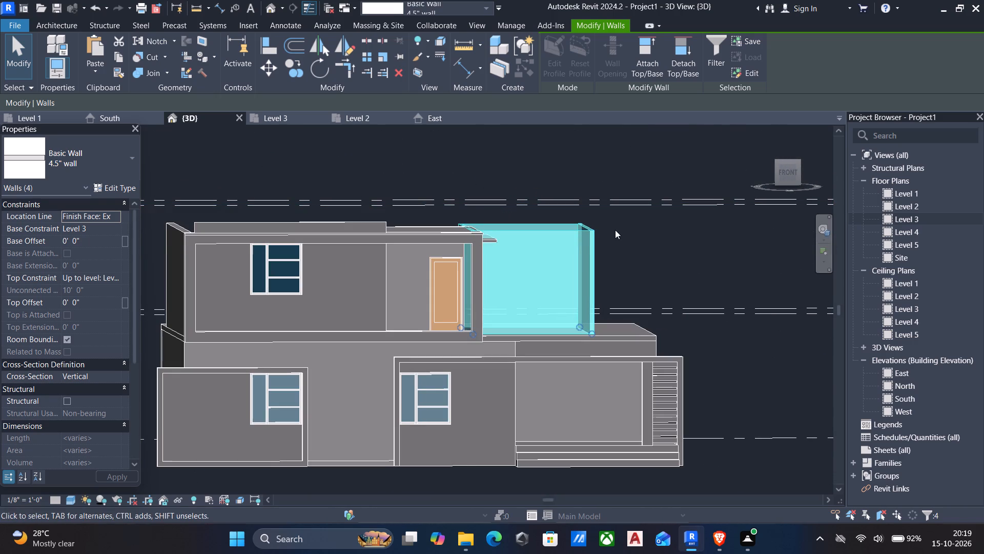
{"action": "left_click", "coordinate": [781, 174]}
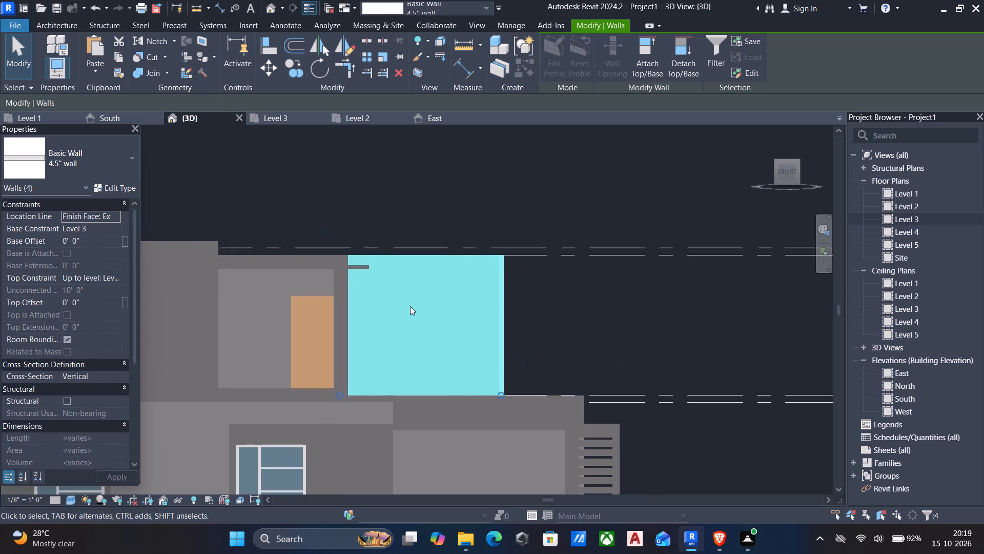
{"action": "middle_click_drag", "start_coordinate": [402, 258], "coordinate": [461, 252]}
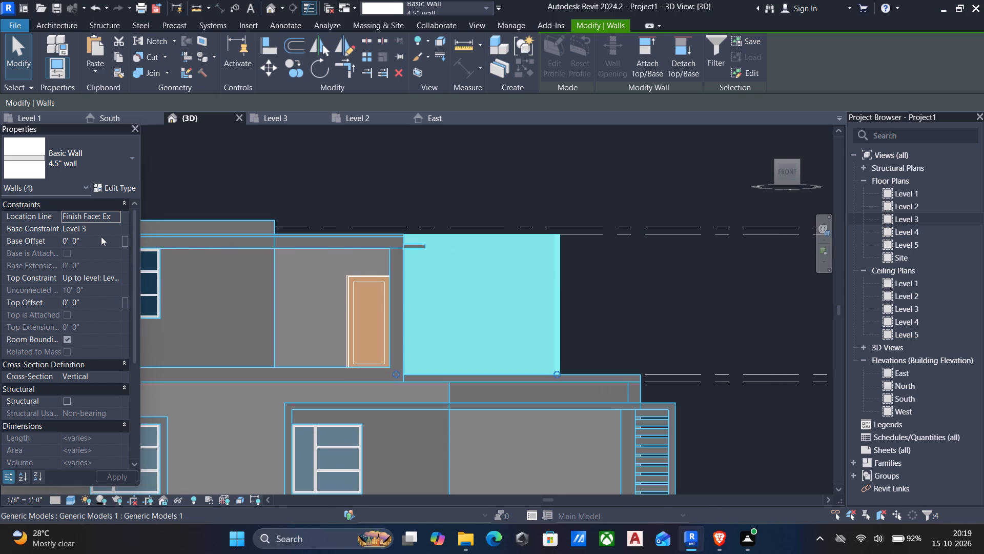
{"action": "left_click", "coordinate": [120, 279]}
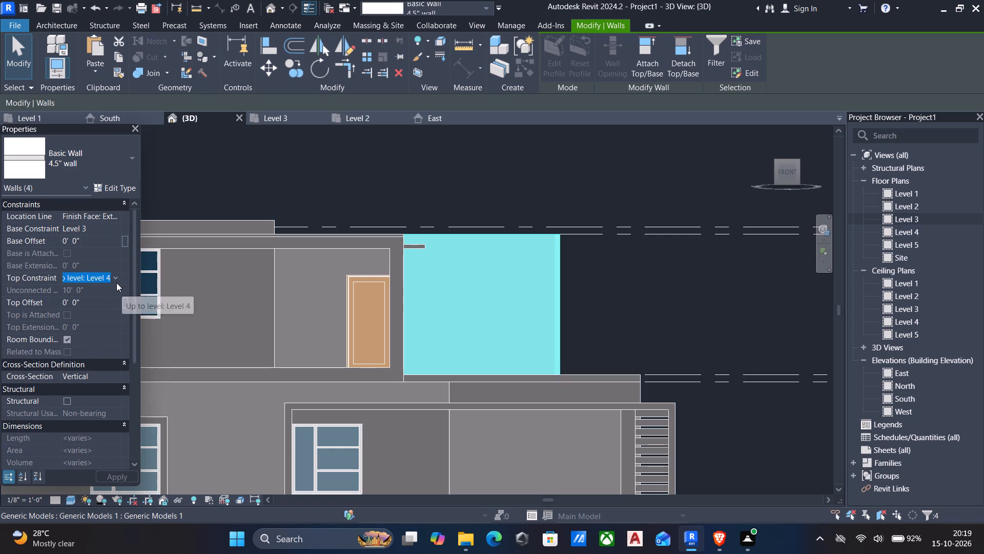
{"action": "left_click", "coordinate": [116, 280]}
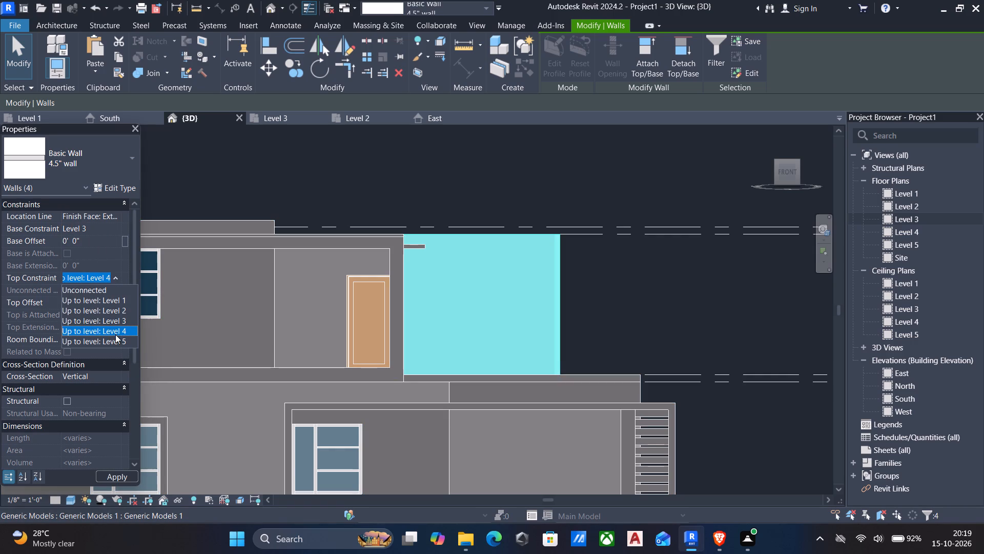
{"action": "left_click", "coordinate": [114, 339]}
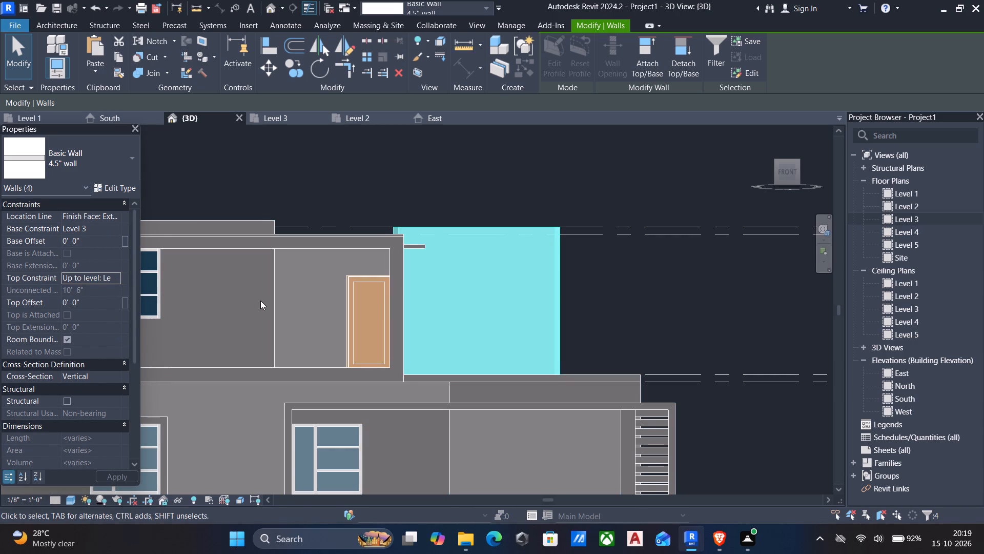
{"action": "middle_click_drag", "start_coordinate": [262, 301], "coordinate": [389, 302]}
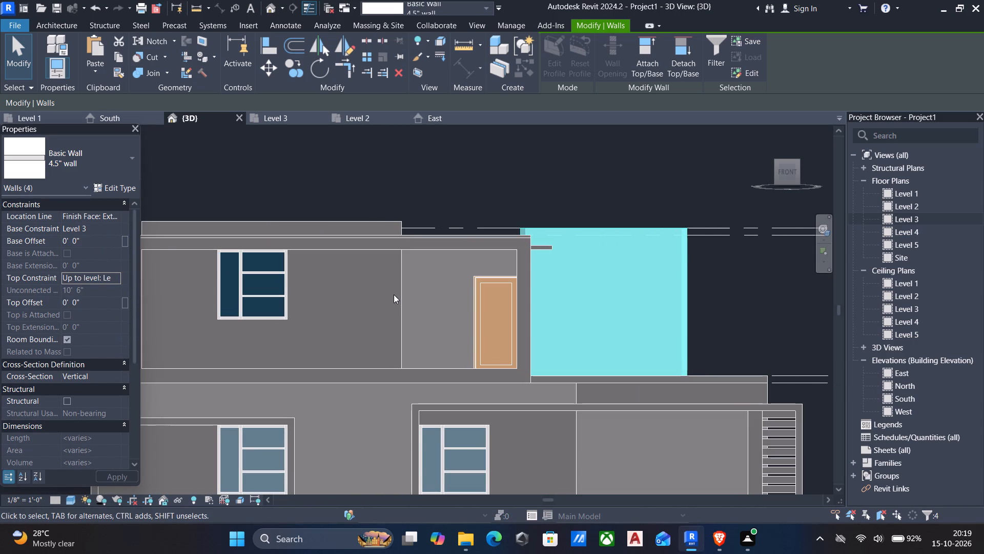
{"action": "key", "text": "Escape"}
{"action": "middle_click_drag", "start_coordinate": [424, 312], "coordinate": [311, 376], "text": "shift"}
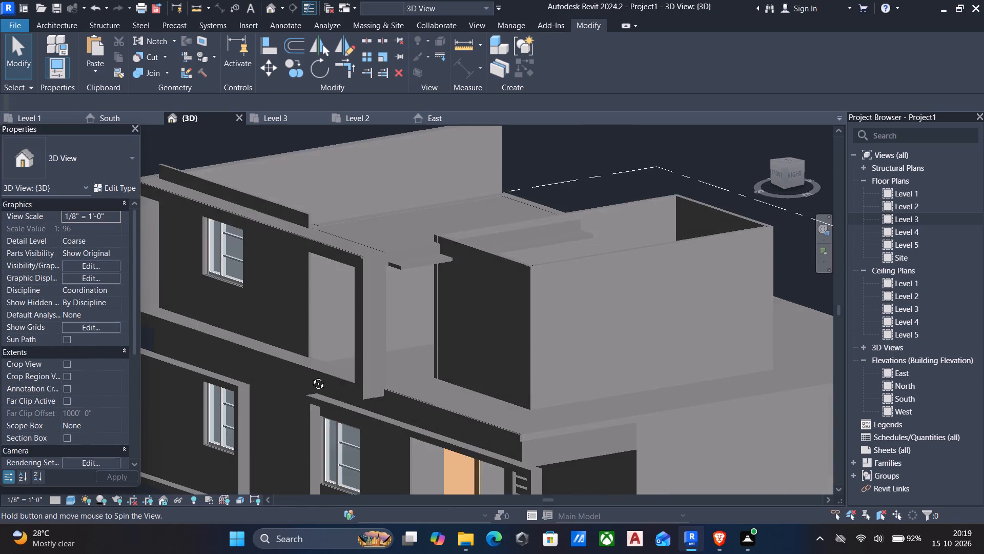
{"action": "middle_click_drag", "start_coordinate": [311, 376], "coordinate": [284, 403], "text": "shift"}
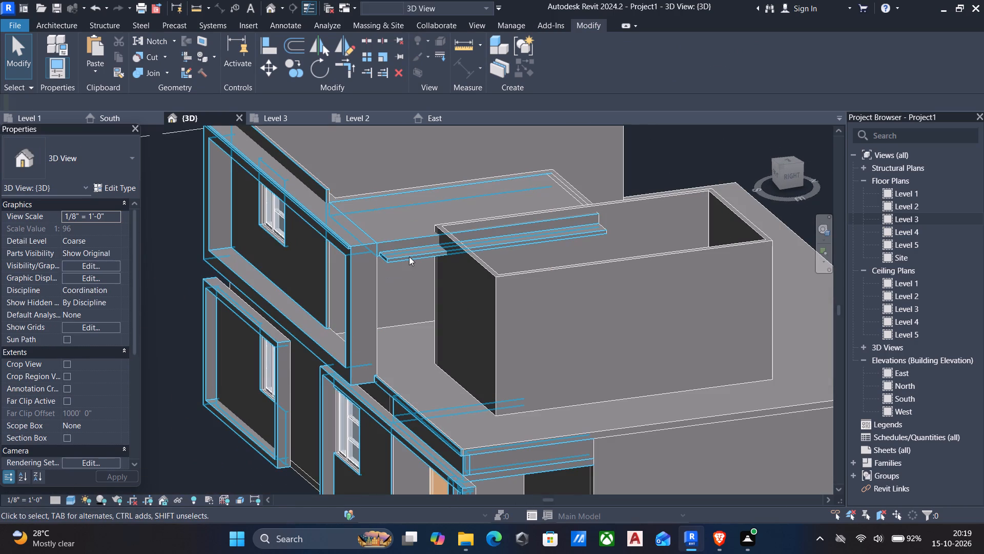
Edit the in-place facade model and shorten the thin projecting ledge extrusion beside the upper frame back to the enclosure's front wall.
{"action": "left_click", "coordinate": [409, 256]}
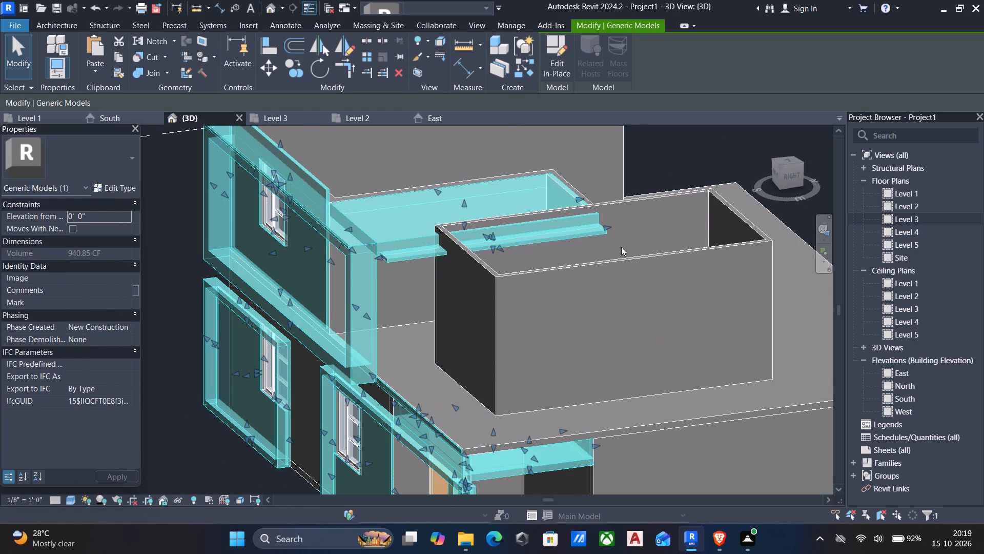
{"action": "left_click", "coordinate": [550, 45]}
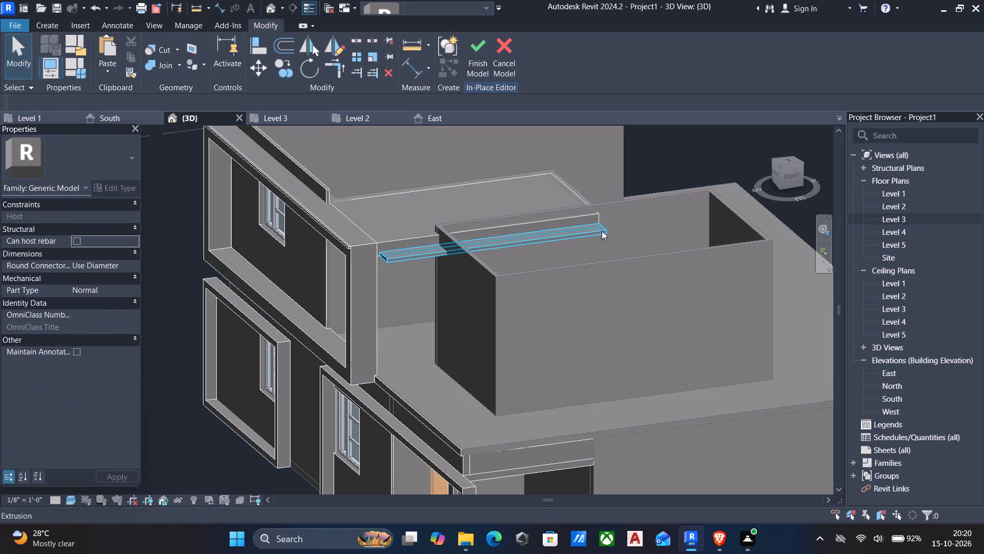
{"action": "left_click", "coordinate": [594, 229]}
{"action": "left_click_drag", "start_coordinate": [606, 225], "coordinate": [462, 245]}
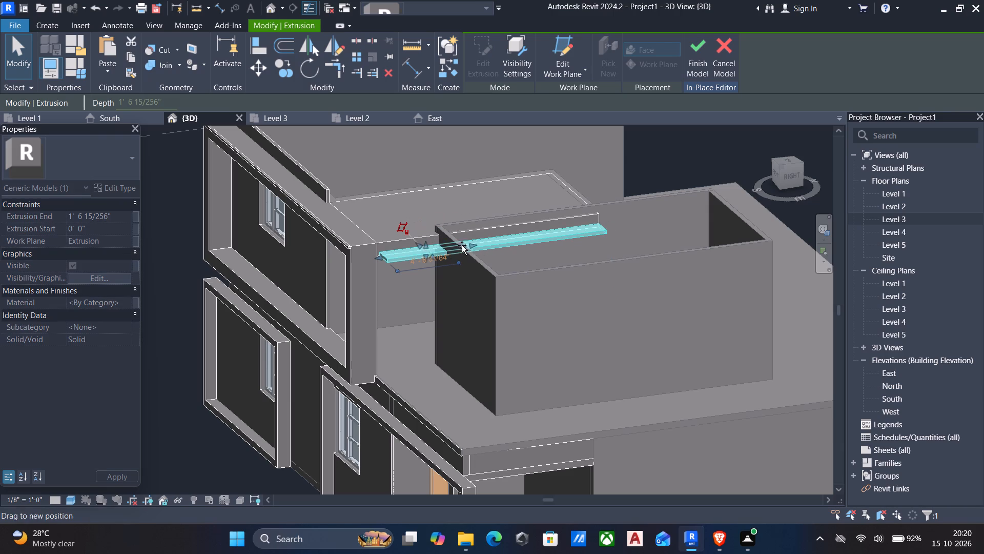
{"action": "left_click_drag", "start_coordinate": [462, 245], "coordinate": [437, 250]}
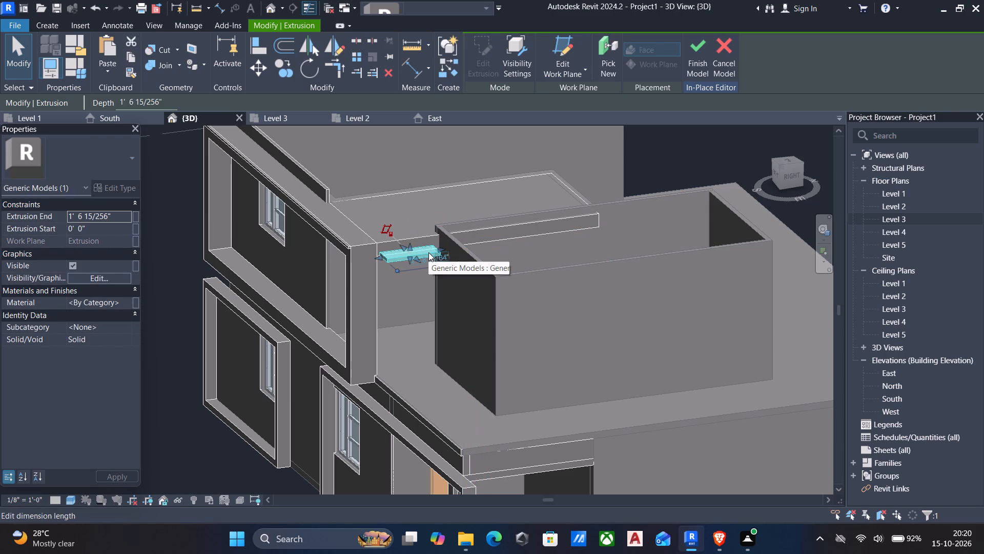
Align the ledge's end with the outer face of the enclosure's front wall and finish the in-place model.
{"action": "type", "text": "al"}
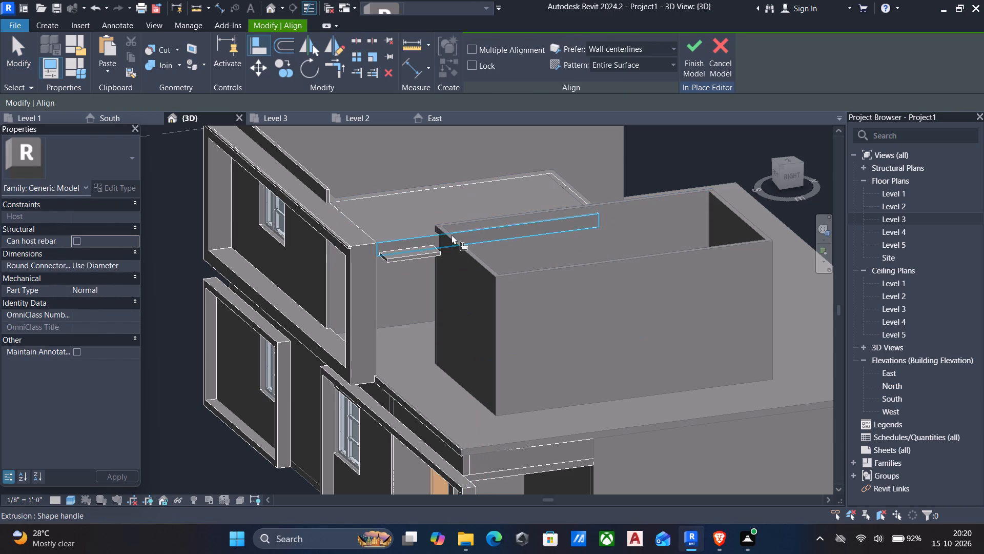
{"action": "left_click", "coordinate": [464, 251]}
{"action": "scroll", "coordinate": [449, 251], "scroll_direction": "up", "scroll_amount": 3}
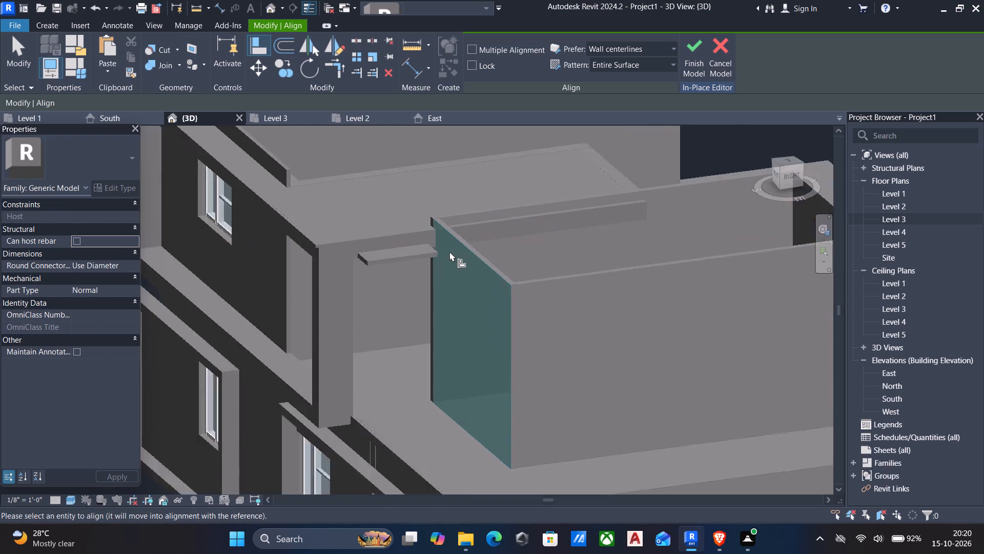
{"action": "scroll", "coordinate": [449, 251], "scroll_direction": "up", "scroll_amount": 2}
{"action": "left_click", "coordinate": [425, 252]}
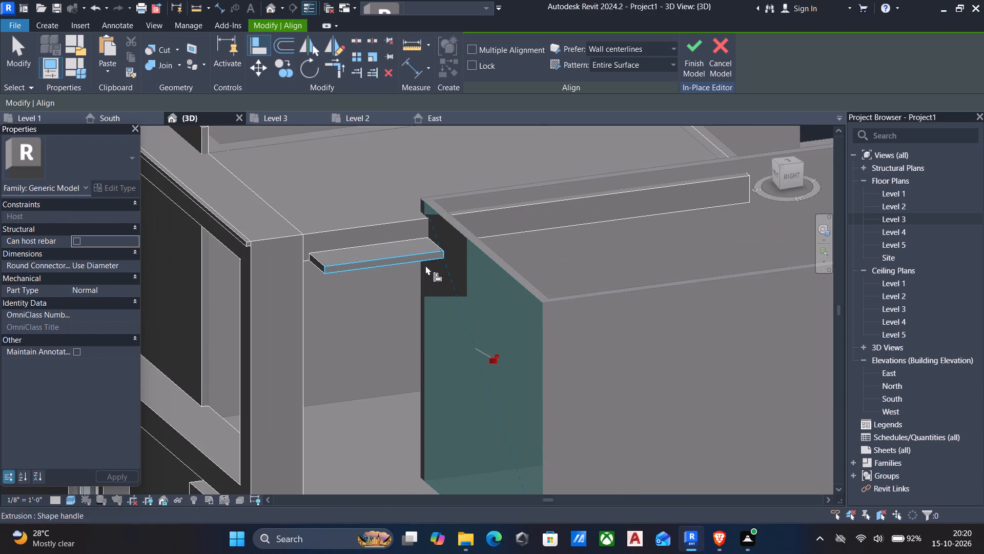
{"action": "scroll", "coordinate": [422, 281], "scroll_direction": "down", "scroll_amount": 1}
{"action": "key", "text": "Escape"}
{"action": "scroll", "coordinate": [422, 283], "scroll_direction": "down", "scroll_amount": 3}
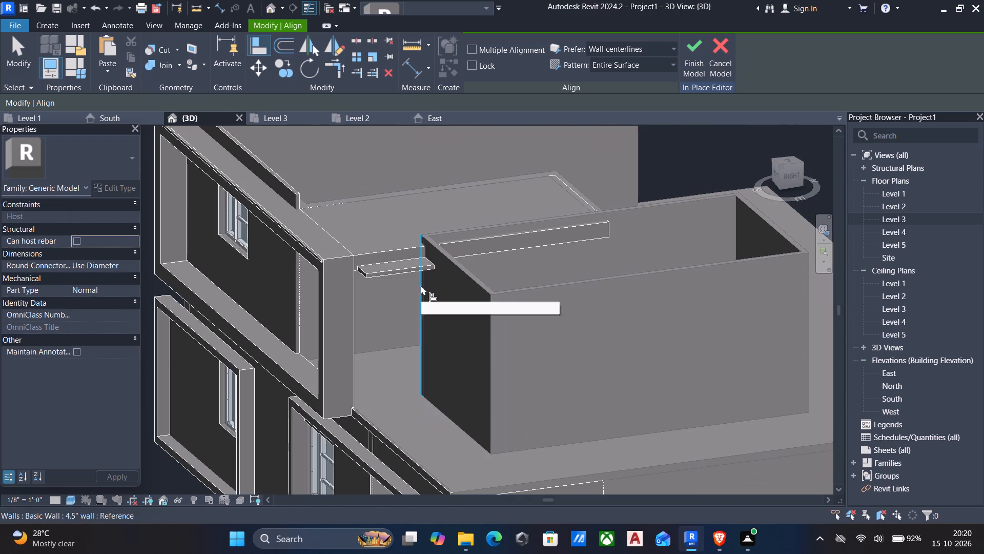
{"action": "key", "text": "Escape"}
{"action": "scroll", "coordinate": [362, 279], "scroll_direction": "up", "scroll_amount": 4}
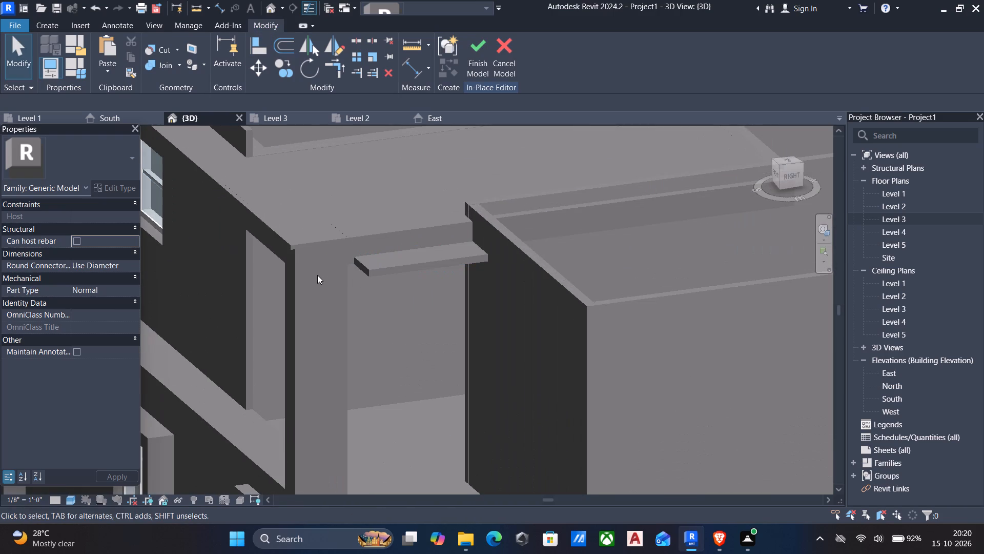
{"action": "middle_click_drag", "start_coordinate": [318, 276], "coordinate": [351, 240], "text": "shift"}
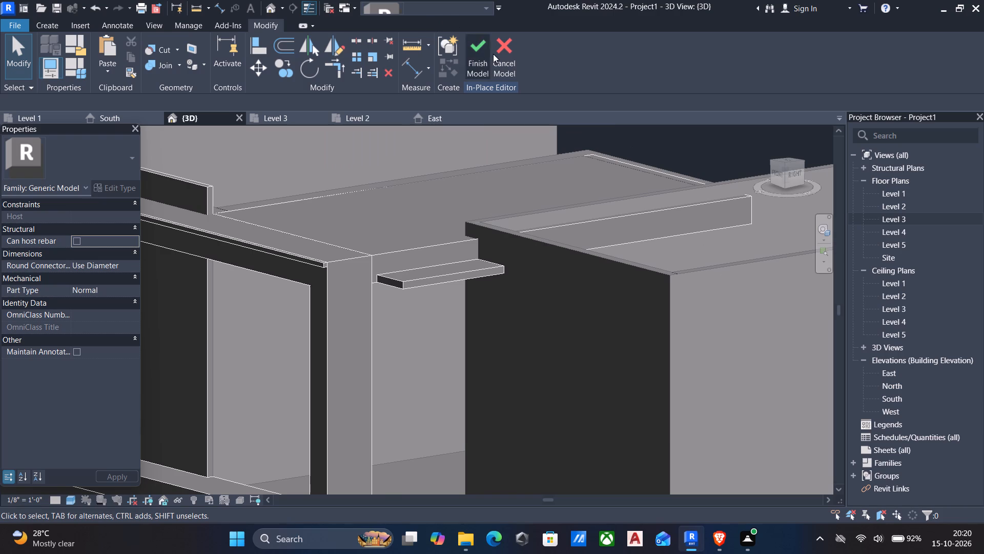
{"action": "left_click", "coordinate": [485, 50]}
{"action": "scroll", "coordinate": [486, 174], "scroll_direction": "down", "scroll_amount": 2}
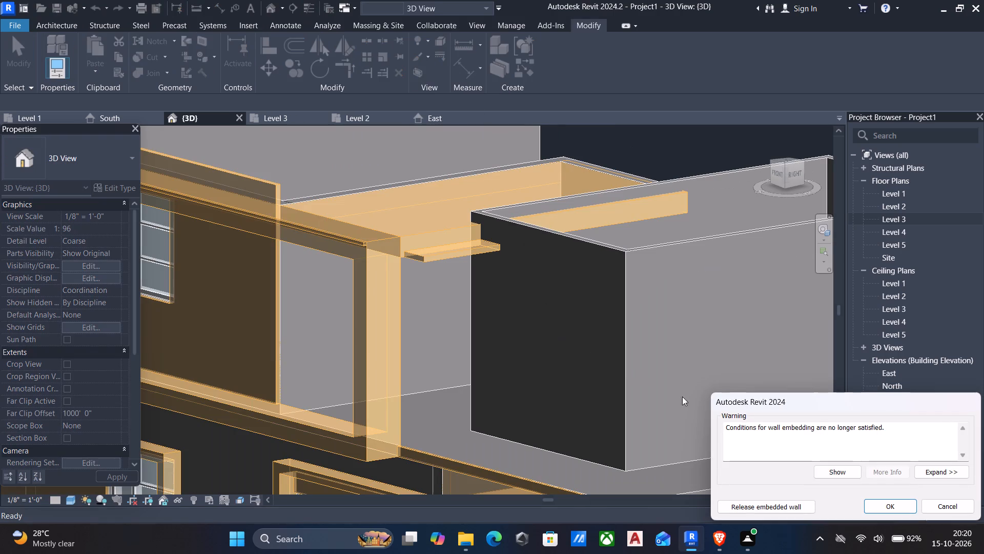
{"action": "left_click", "coordinate": [873, 505]}
Examine the house from the front in 3D, looking closely at the shortened ledge and the upper storey's roof edge.
{"action": "scroll", "coordinate": [576, 267], "scroll_direction": "down", "scroll_amount": 4}
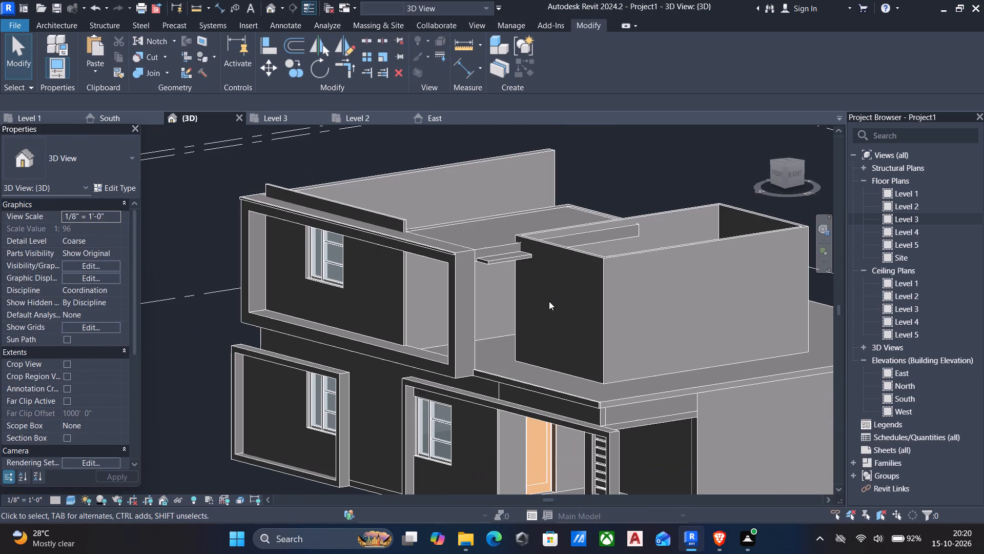
{"action": "middle_click_drag", "start_coordinate": [549, 301], "coordinate": [542, 304], "text": "shift"}
{"action": "scroll", "coordinate": [536, 304], "scroll_direction": "down", "scroll_amount": 3}
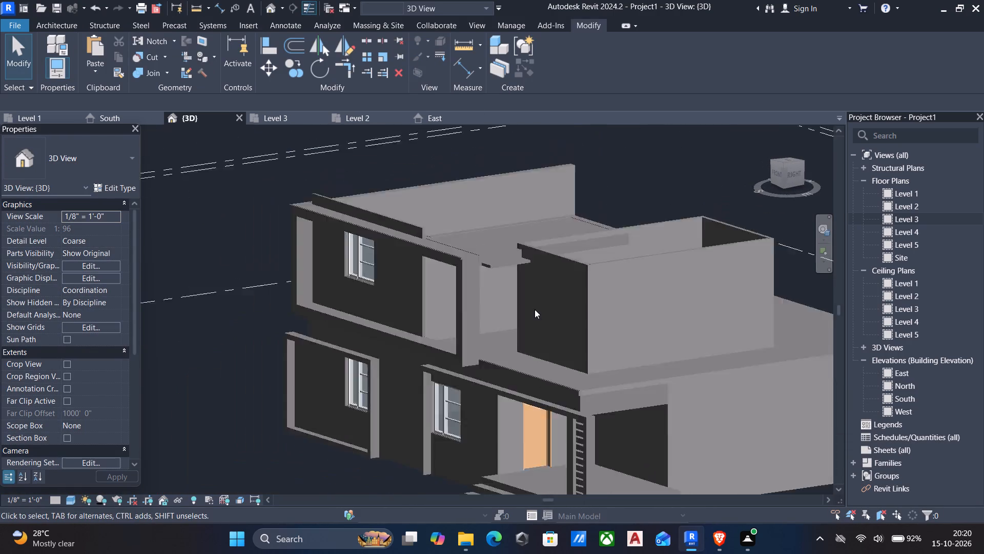
{"action": "scroll", "coordinate": [535, 309], "scroll_direction": "down", "scroll_amount": 2}
{"action": "middle_click_drag", "start_coordinate": [535, 310], "coordinate": [635, 309], "text": "shift"}
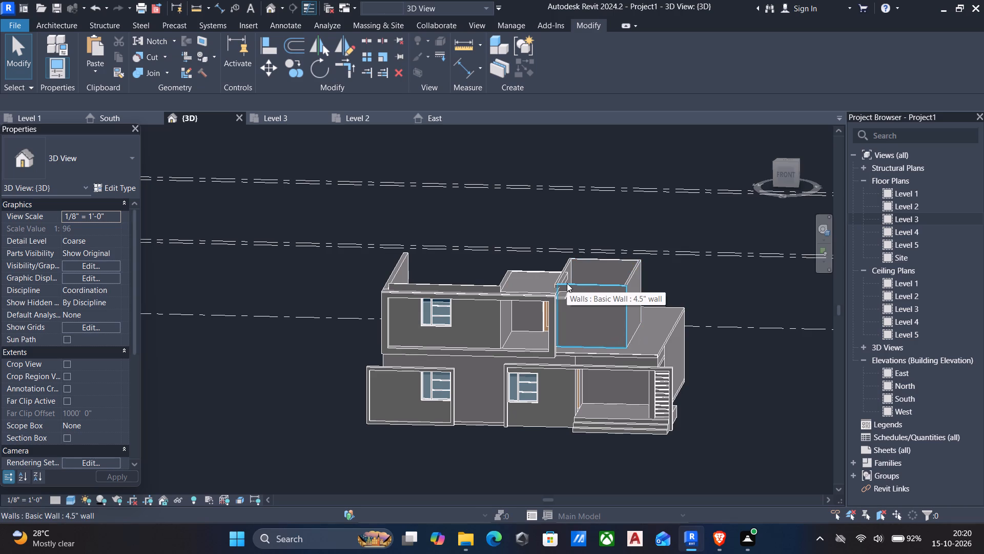
{"action": "scroll", "coordinate": [436, 292], "scroll_direction": "up", "scroll_amount": 9}
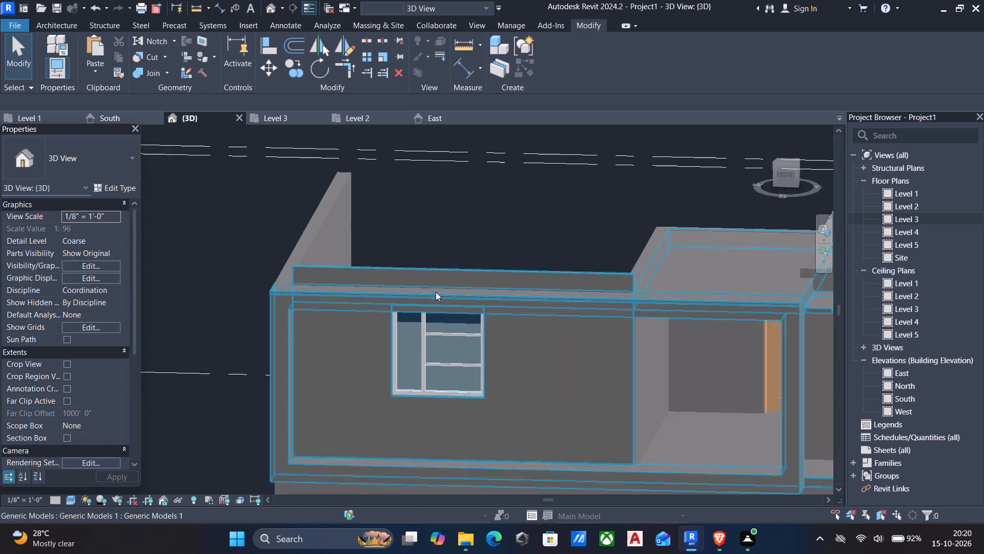
{"action": "scroll", "coordinate": [517, 298], "scroll_direction": "down", "scroll_amount": 3}
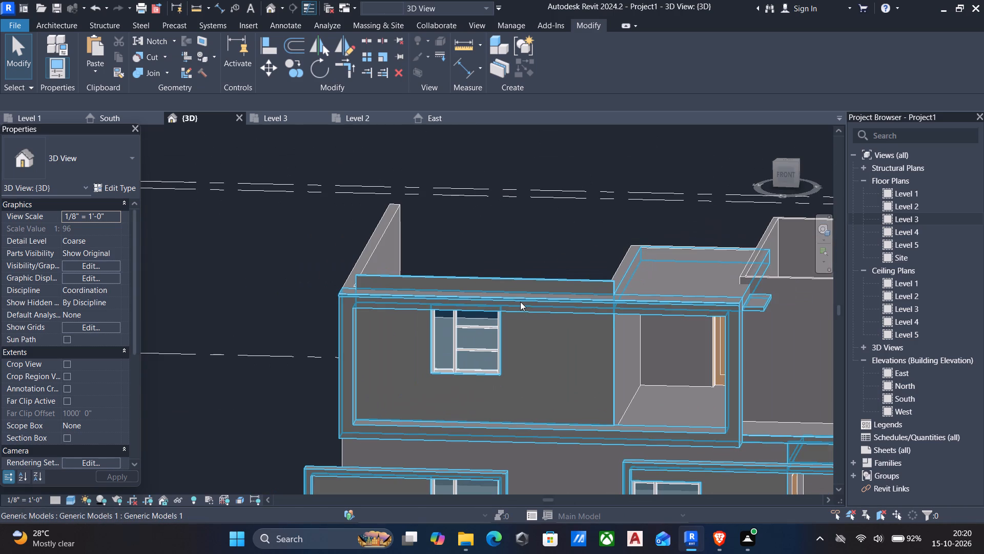
{"action": "scroll", "coordinate": [520, 302], "scroll_direction": "down", "scroll_amount": 4}
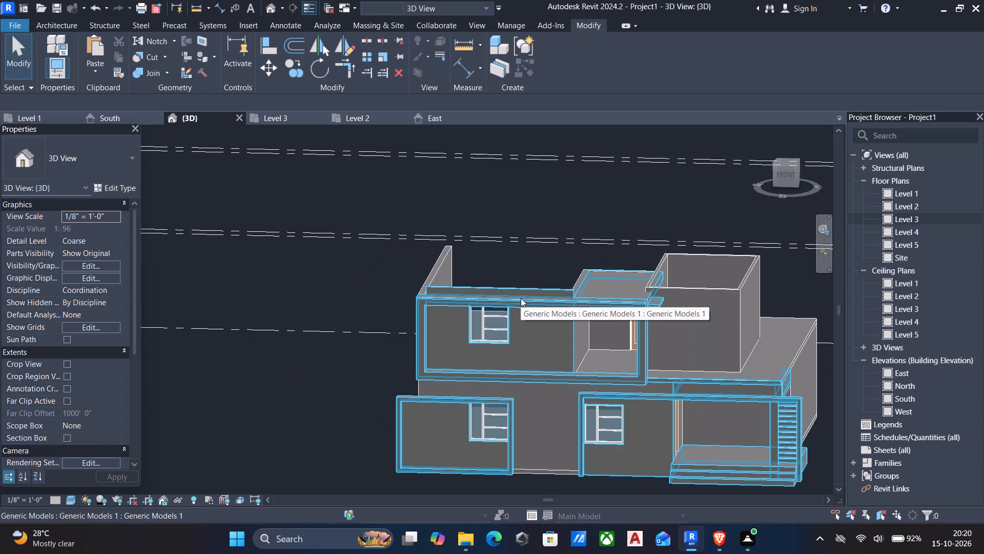
Duplicate the 4.5" wall type as 4" and set its structure layer thickness to 4".
{"action": "type", "text": "wa"}
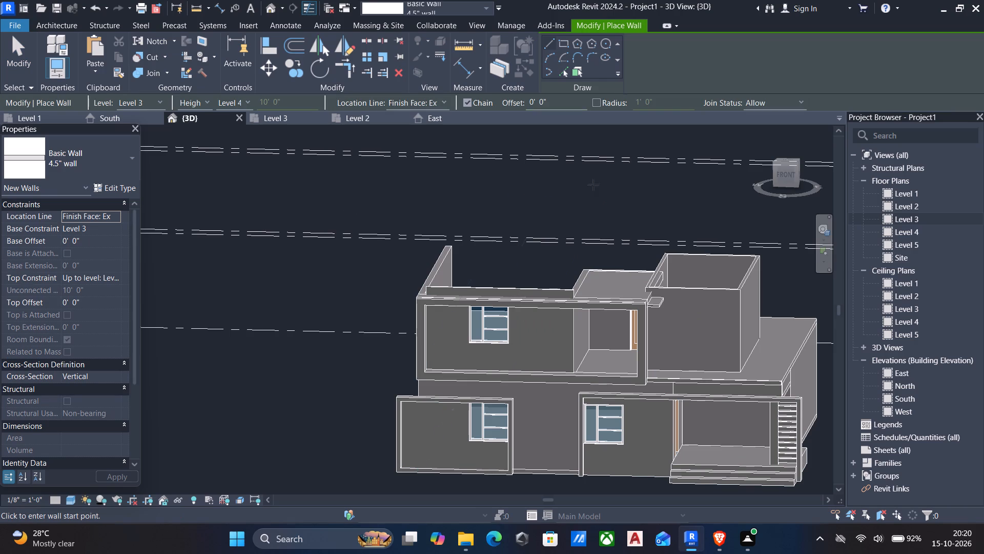
{"action": "left_click", "coordinate": [121, 188]}
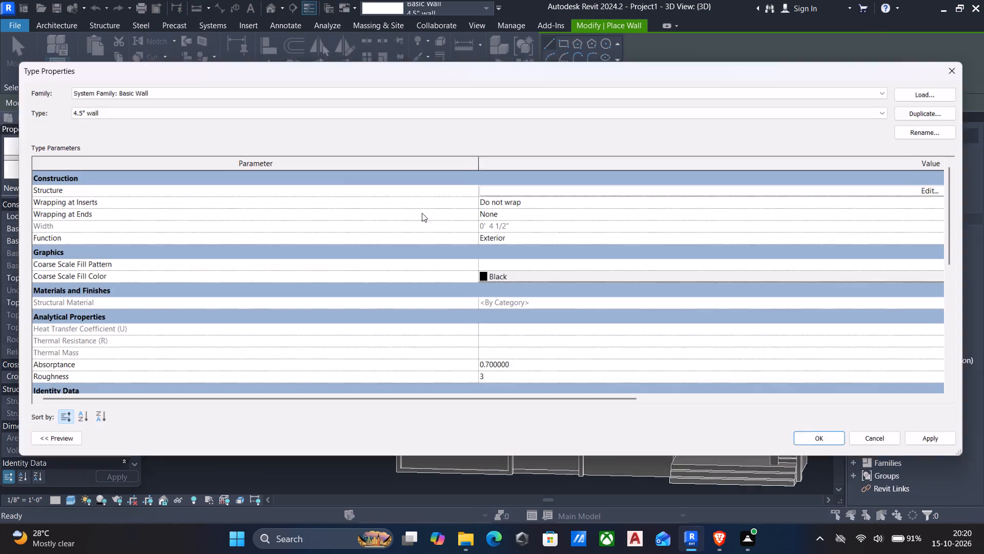
{"action": "left_click", "coordinate": [941, 112]}
{"action": "key", "text": "BackSpace"}
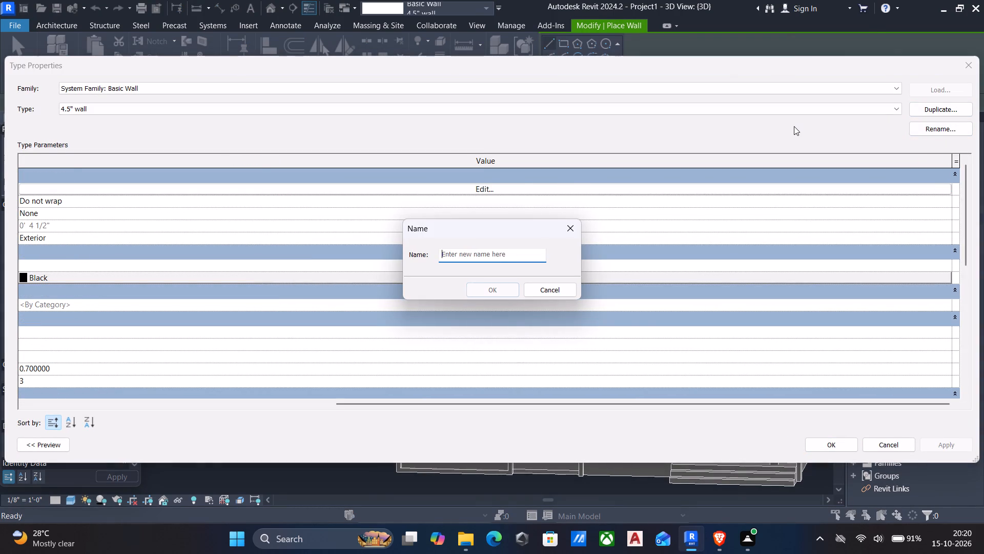
{"action": "key", "text": "4"}
{"action": "key", "text": "shift+quotedbl"}
{"action": "key", "text": "Return"}
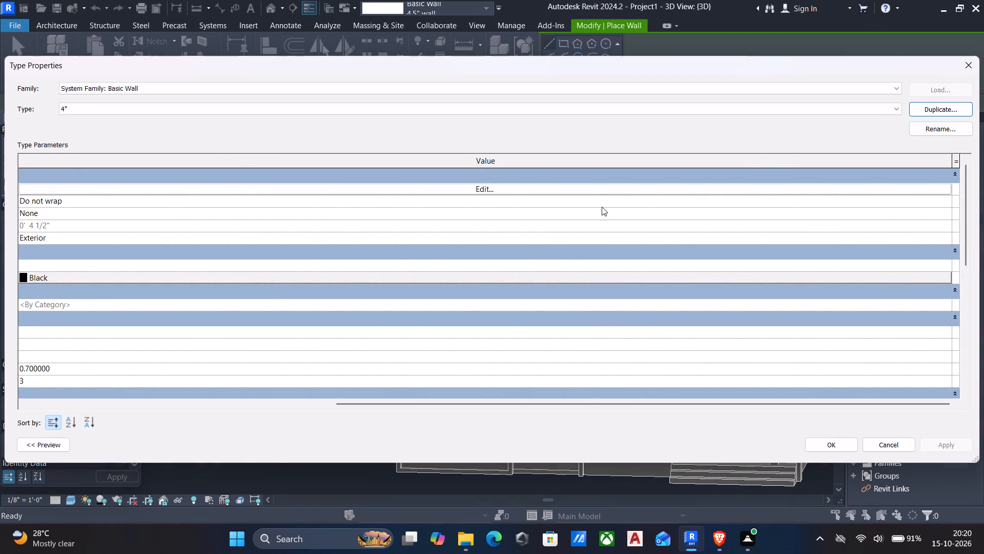
{"action": "left_click", "coordinate": [510, 187]}
{"action": "left_click", "coordinate": [487, 183]}
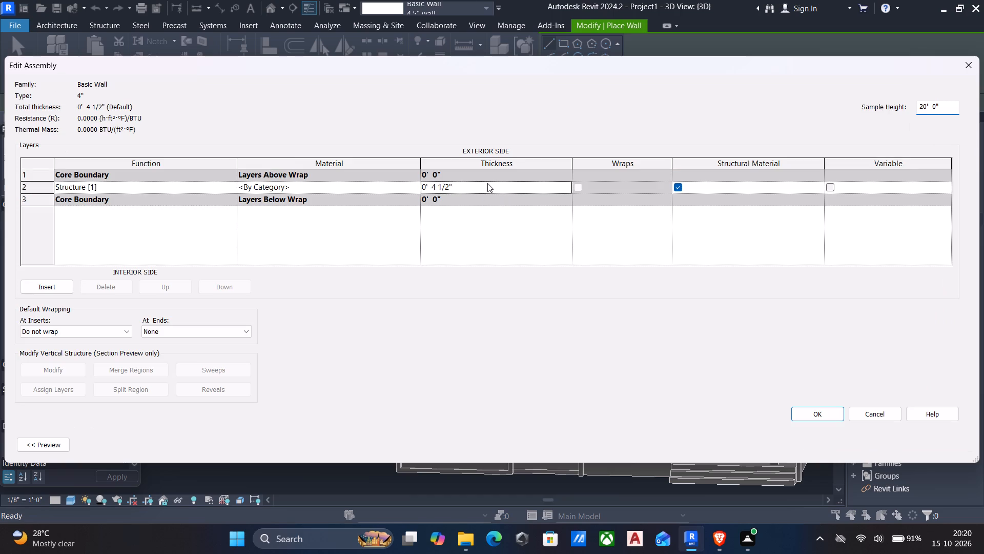
{"action": "type", "text": "4\""}
{"action": "key", "text": "Return"}
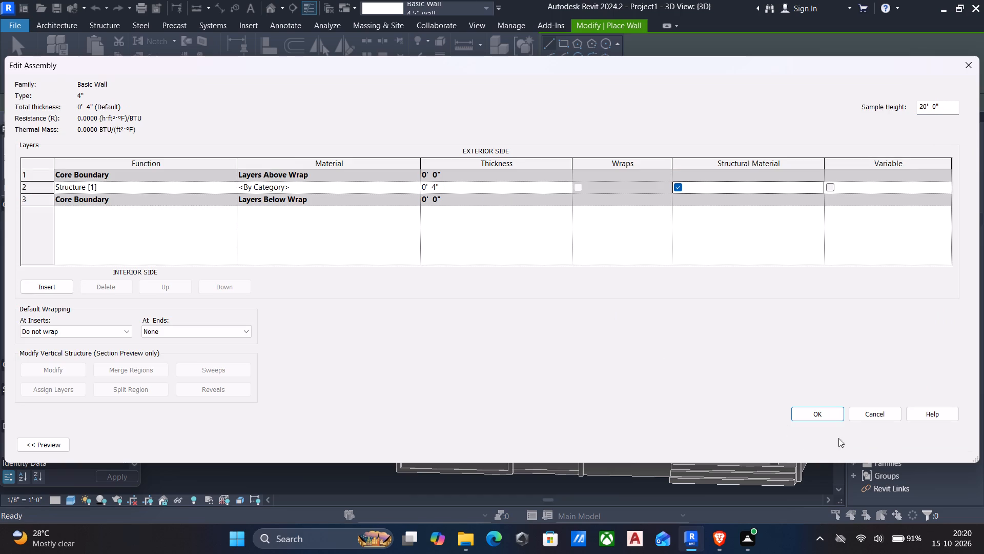
{"action": "left_click", "coordinate": [833, 411]}
{"action": "left_click", "coordinate": [942, 445]}
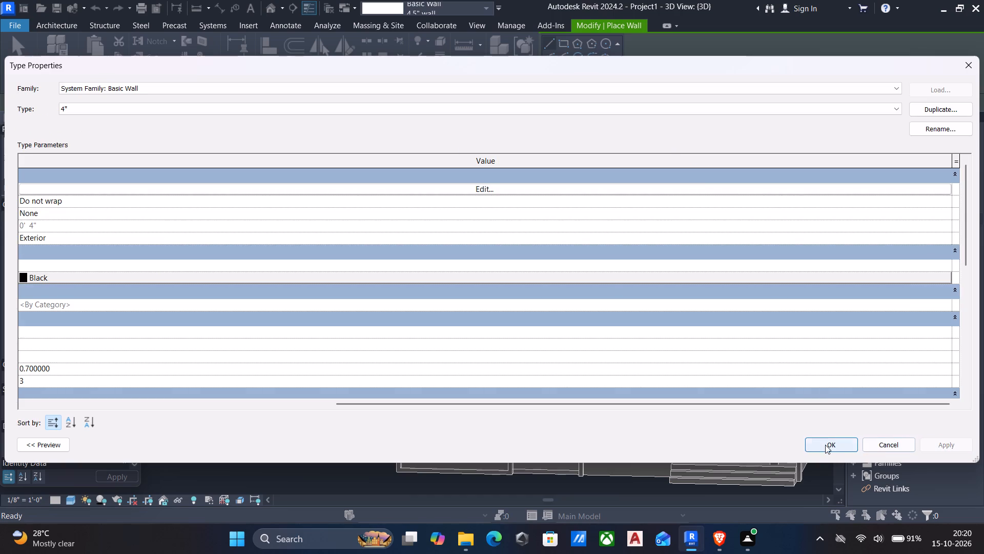
{"action": "left_click", "coordinate": [825, 445]}
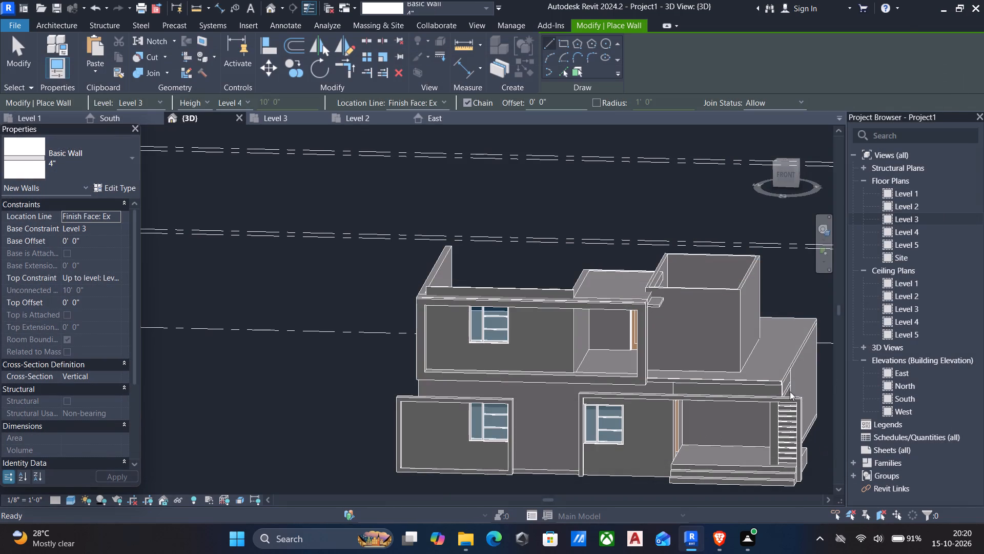
On Level 4, draw a rectangle of 4" walls about 19' by 21' 6" from the slab corner at the front facade.
{"action": "double_click", "coordinate": [919, 231]}
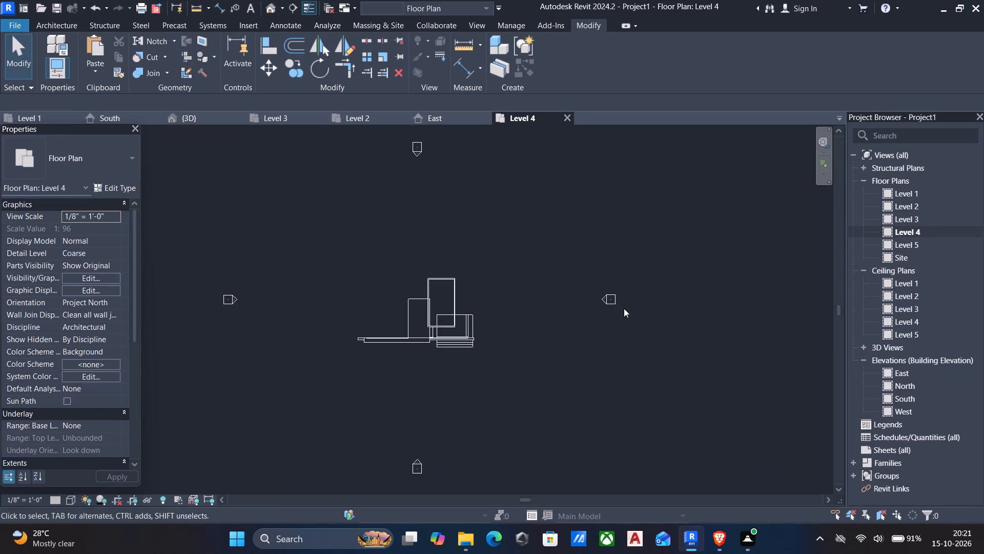
{"action": "scroll", "coordinate": [381, 357], "scroll_direction": "up", "scroll_amount": 7}
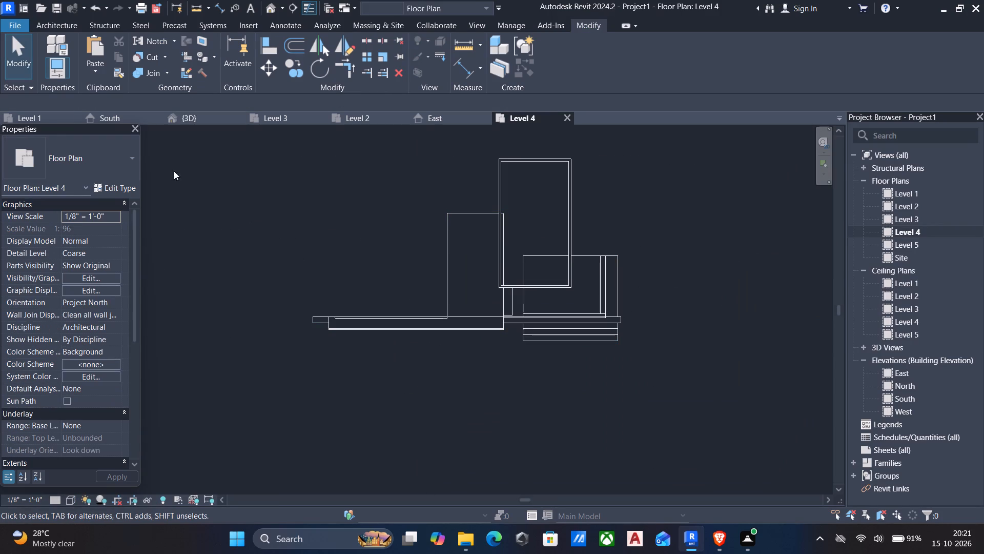
{"action": "type", "text": "wa"}
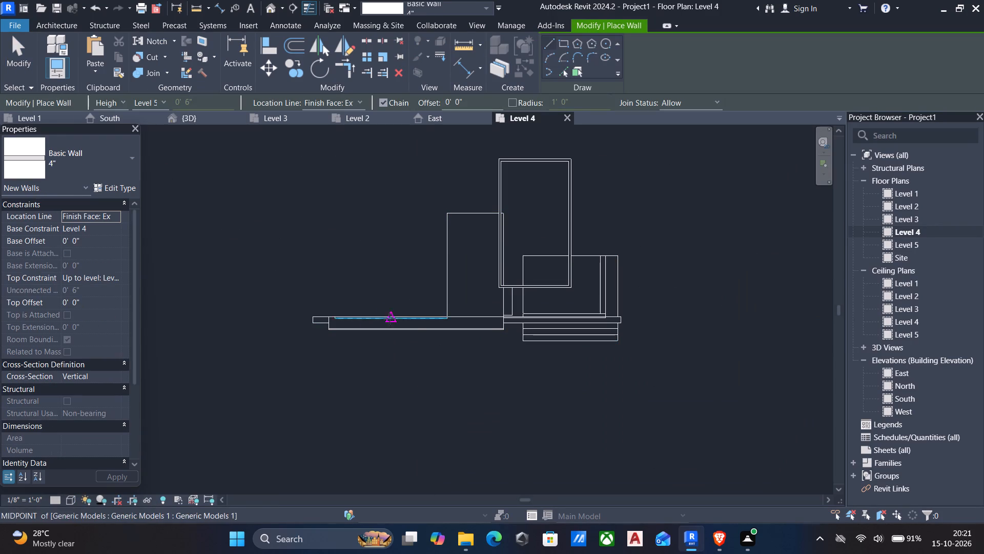
{"action": "middle_click_drag", "start_coordinate": [393, 321], "coordinate": [480, 321]}
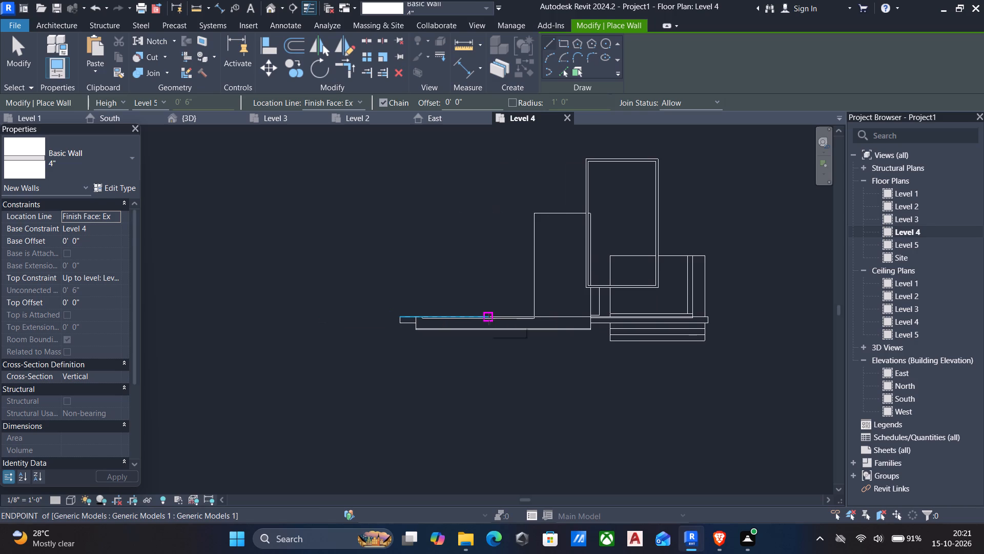
{"action": "scroll", "coordinate": [477, 350], "scroll_direction": "up", "scroll_amount": 4}
{"action": "middle_click_drag", "start_coordinate": [511, 308], "coordinate": [580, 413]}
{"action": "scroll", "coordinate": [639, 398], "scroll_direction": "up", "scroll_amount": 4}
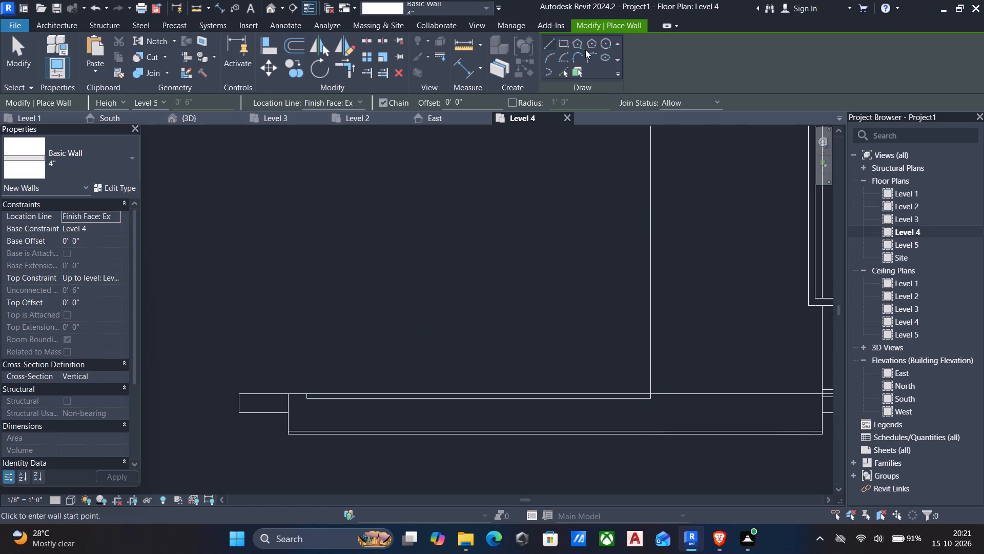
{"action": "left_click", "coordinate": [565, 45]}
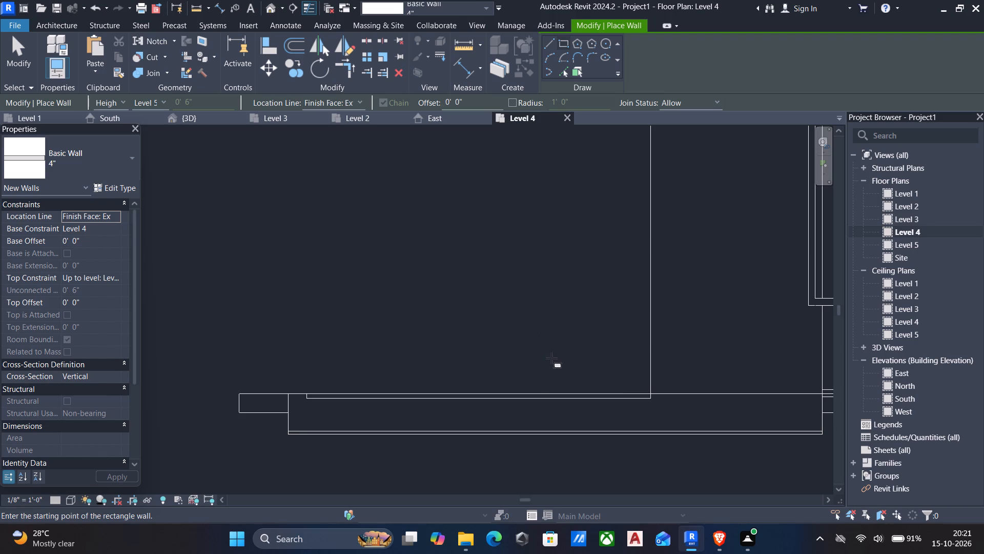
{"action": "scroll", "coordinate": [641, 404], "scroll_direction": "up", "scroll_amount": 5}
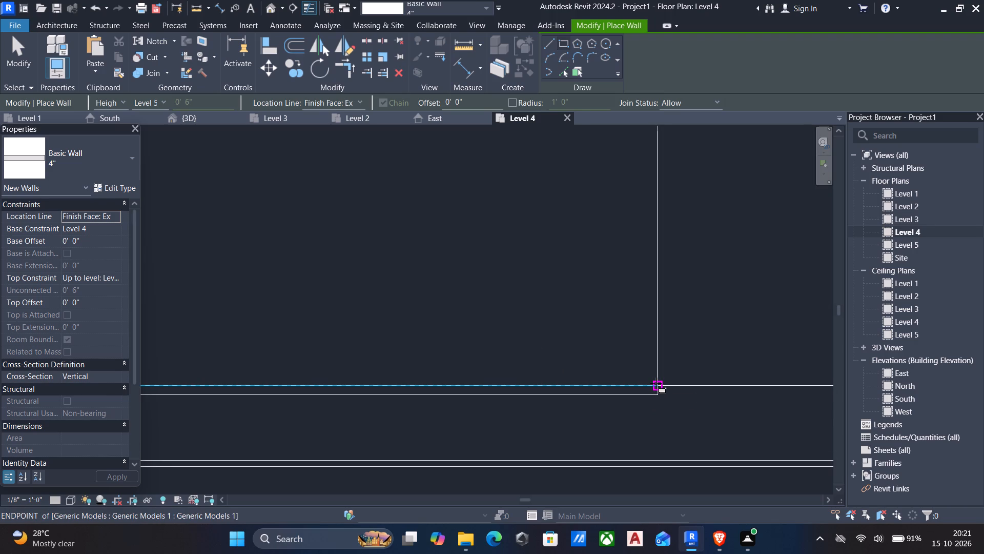
{"action": "left_click", "coordinate": [658, 386]}
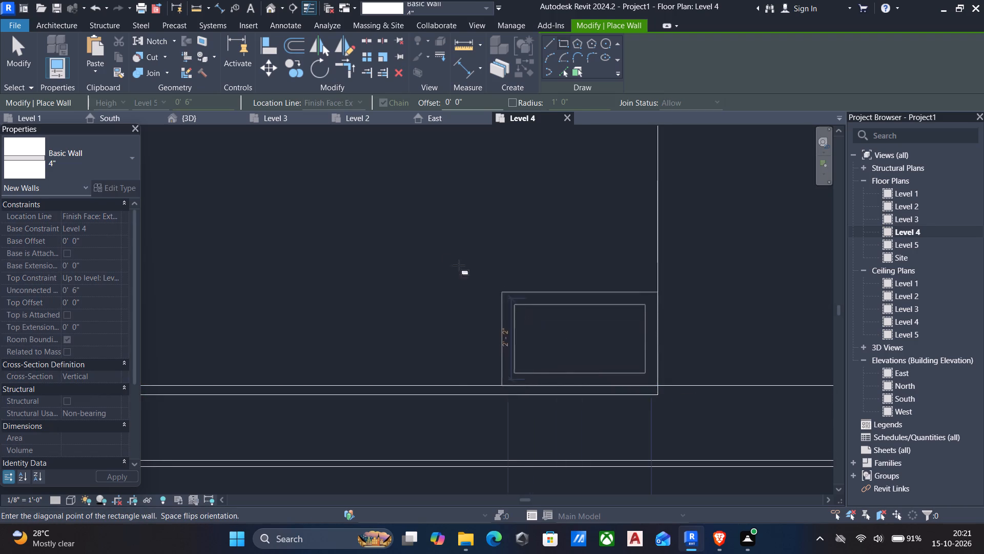
{"action": "middle_click_drag", "start_coordinate": [442, 255], "coordinate": [566, 301]}
{"action": "scroll", "coordinate": [566, 301], "scroll_direction": "down", "scroll_amount": 4}
{"action": "middle_click_drag", "start_coordinate": [299, 214], "coordinate": [440, 314]}
{"action": "scroll", "coordinate": [440, 314], "scroll_direction": "down", "scroll_amount": 5}
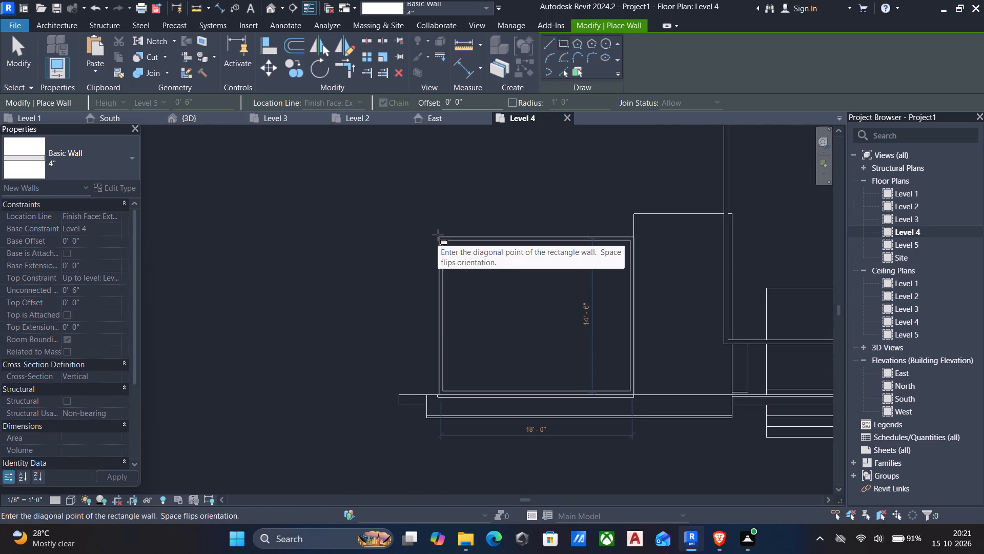
{"action": "middle_click_drag", "start_coordinate": [438, 235], "coordinate": [440, 318]}
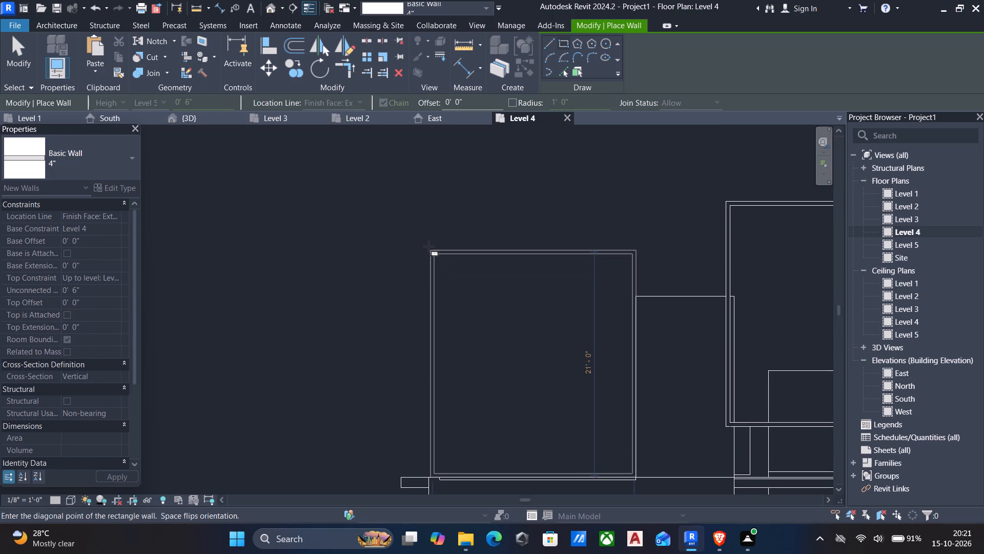
{"action": "left_click", "coordinate": [428, 246]}
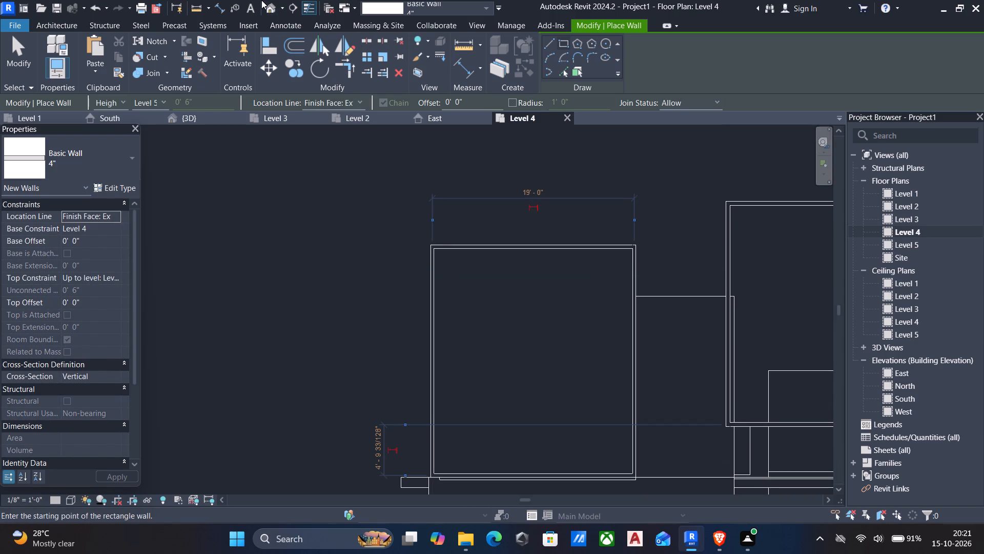
In the South elevation, raise Level 5 to an elevation of 25' 11" so the upper walls extend with it.
{"action": "left_click", "coordinate": [265, 6]}
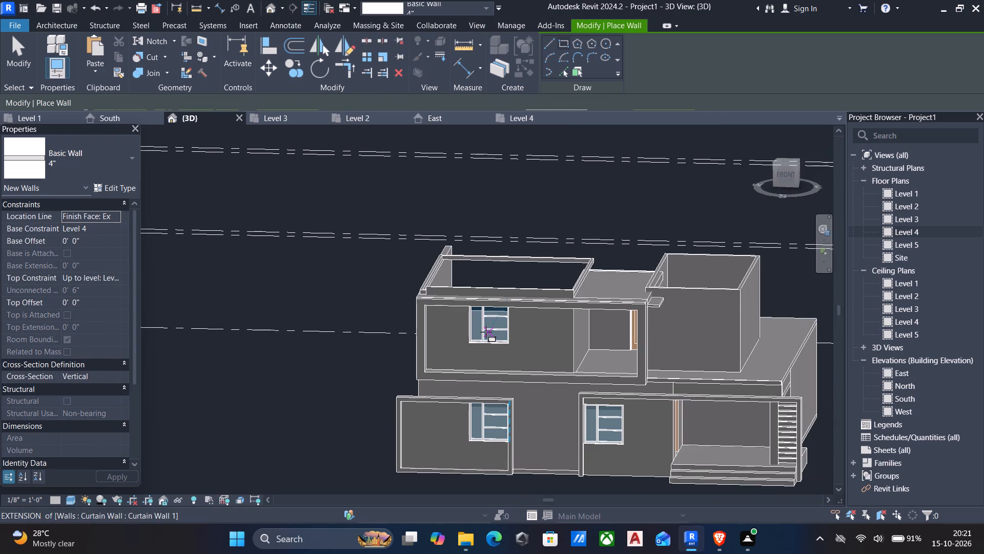
{"action": "middle_click_drag", "start_coordinate": [486, 333], "coordinate": [561, 314], "text": "shift"}
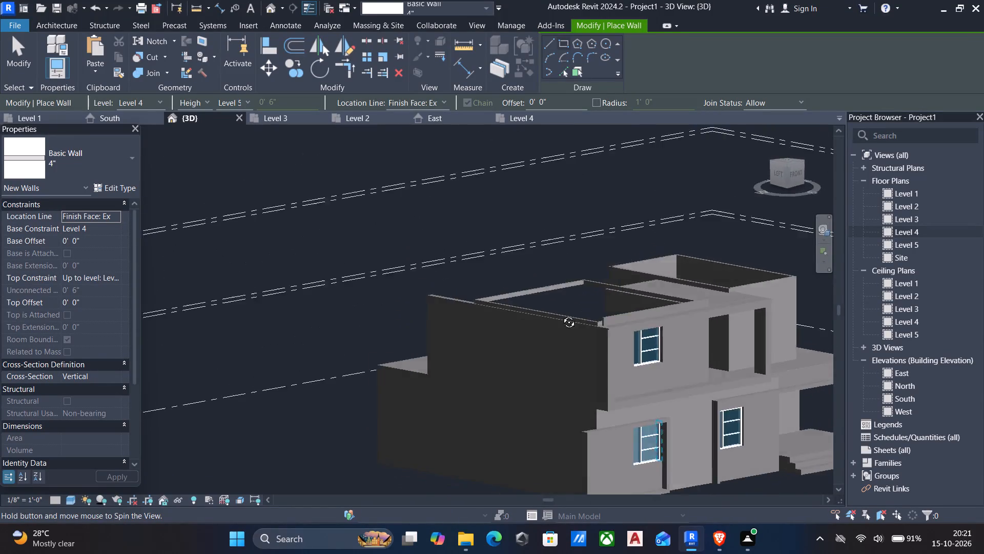
{"action": "middle_click_drag", "start_coordinate": [561, 314], "coordinate": [484, 315], "text": "shift"}
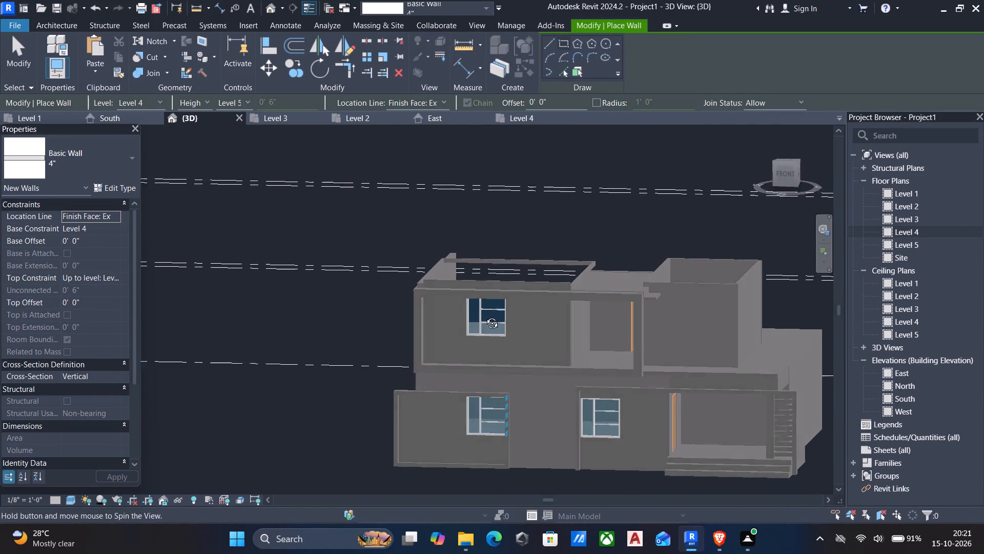
{"action": "middle_click_drag", "start_coordinate": [484, 315], "coordinate": [522, 300], "text": "shift"}
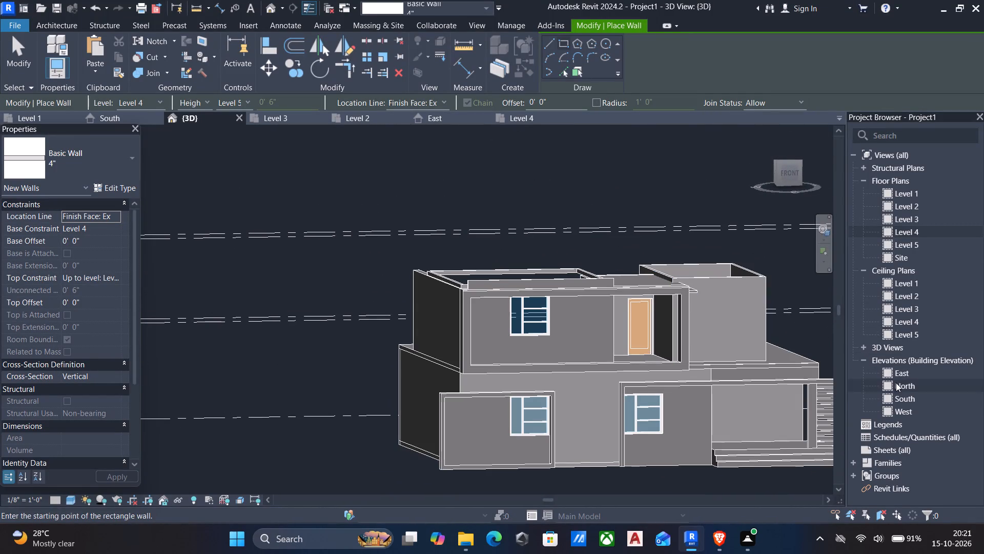
{"action": "double_click", "coordinate": [901, 395]}
{"action": "middle_click_drag", "start_coordinate": [515, 268], "coordinate": [552, 283]}
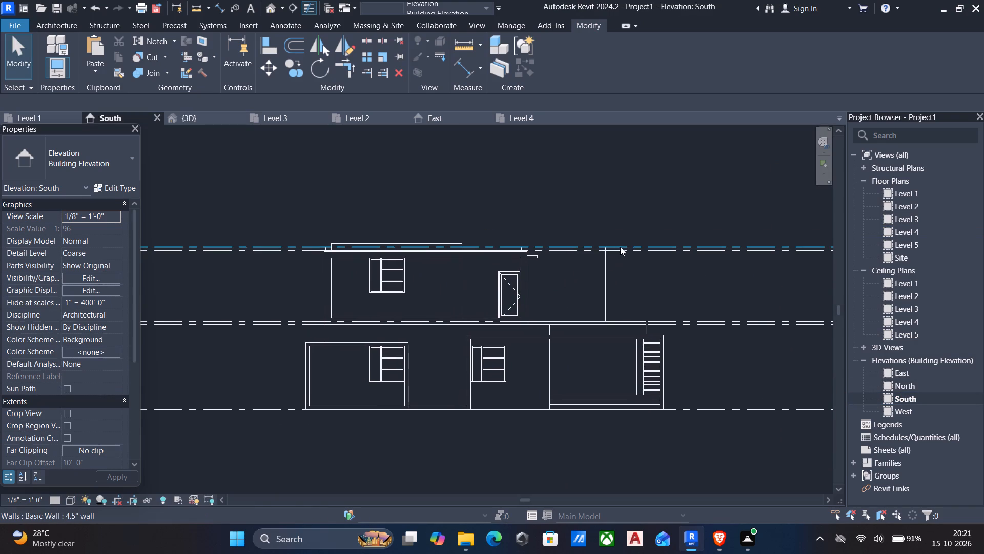
{"action": "left_click", "coordinate": [635, 245]}
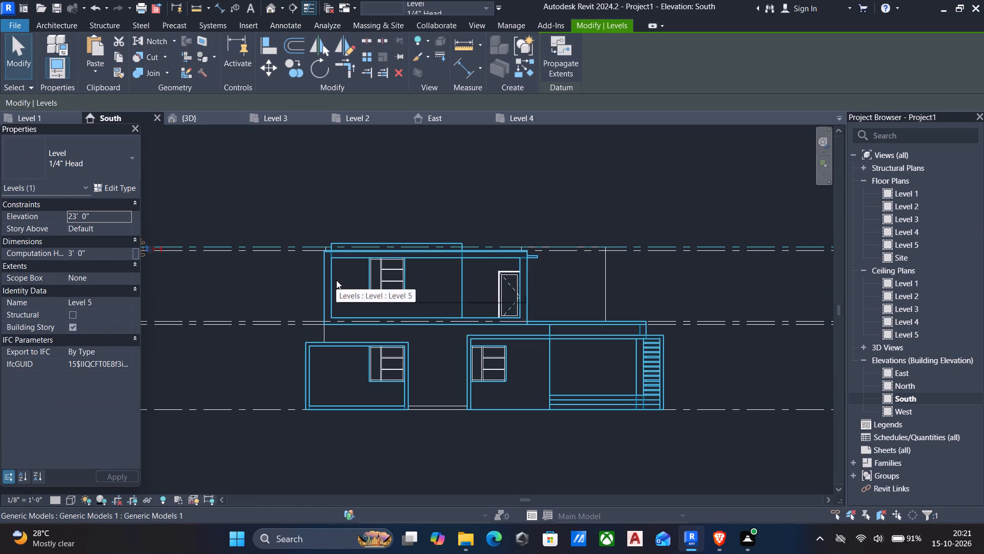
{"action": "key", "text": "Up"}
{"action": "key", "text": "Up"}
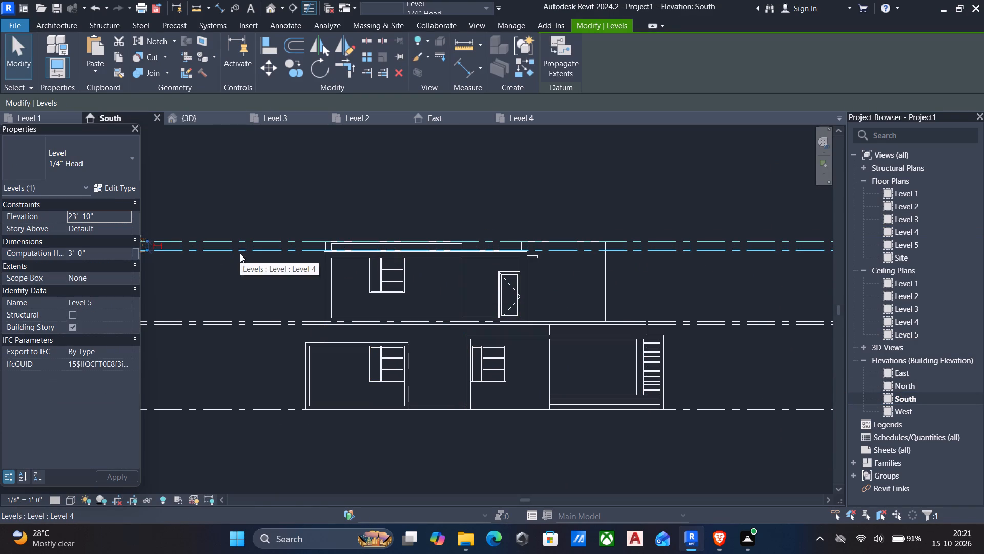
{"action": "key", "text": "Up"}
{"action": "key", "text": "Up"}
{"action": "key", "text": "Up"}
{"action": "key", "text": "Up"}
{"action": "key", "text": "Up"}
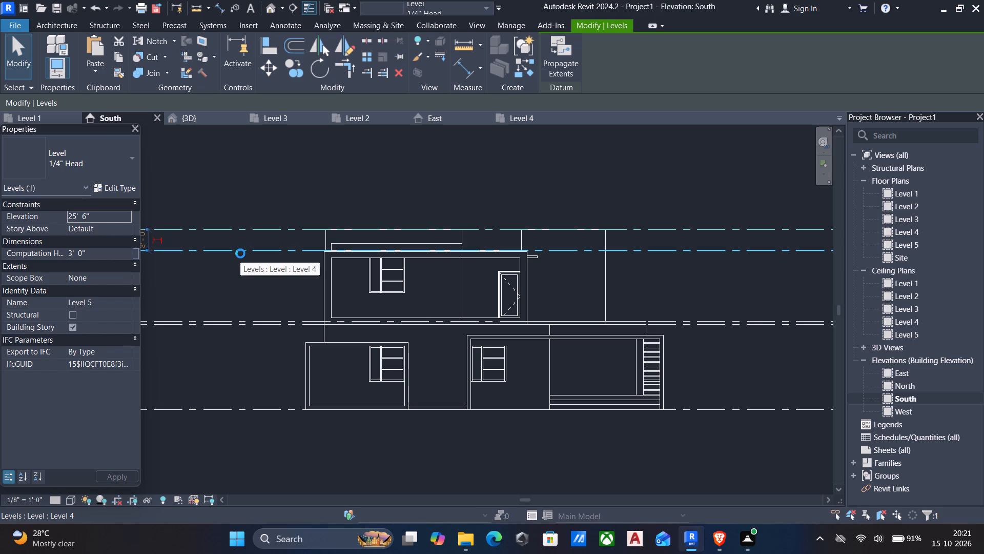
{"action": "middle_click_drag", "start_coordinate": [241, 254], "coordinate": [289, 257]}
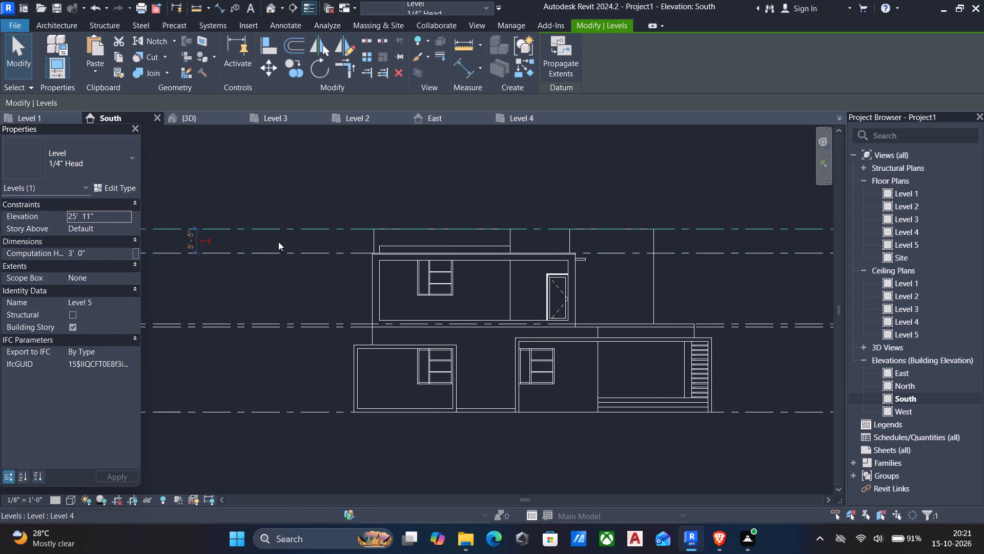
{"action": "key", "text": "Escape"}
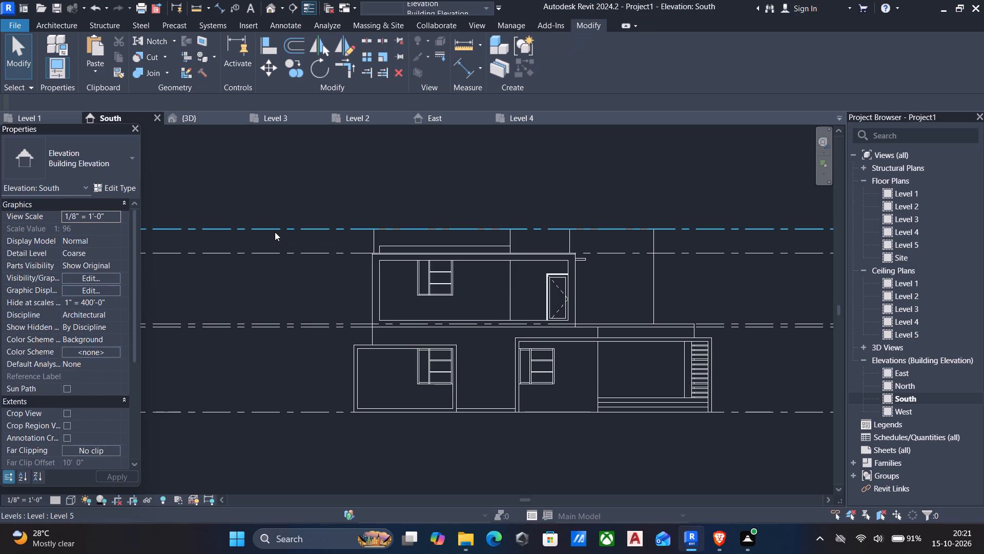
Add a full-width level line above Level 5 using a 1' 0" offset.
{"action": "left_click", "coordinate": [275, 232]}
{"action": "type", "text": "lll"}
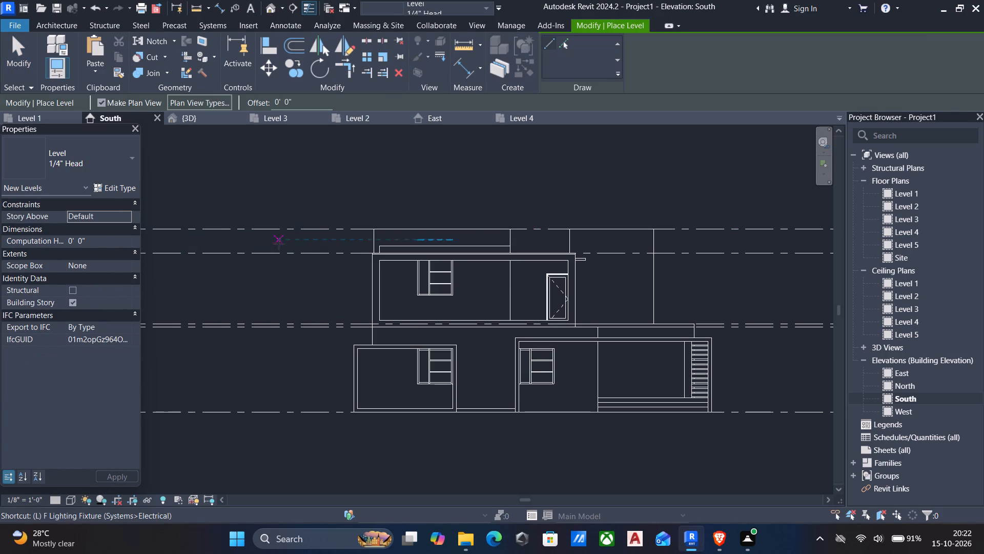
{"action": "middle_click_drag", "start_coordinate": [282, 247], "coordinate": [452, 273]}
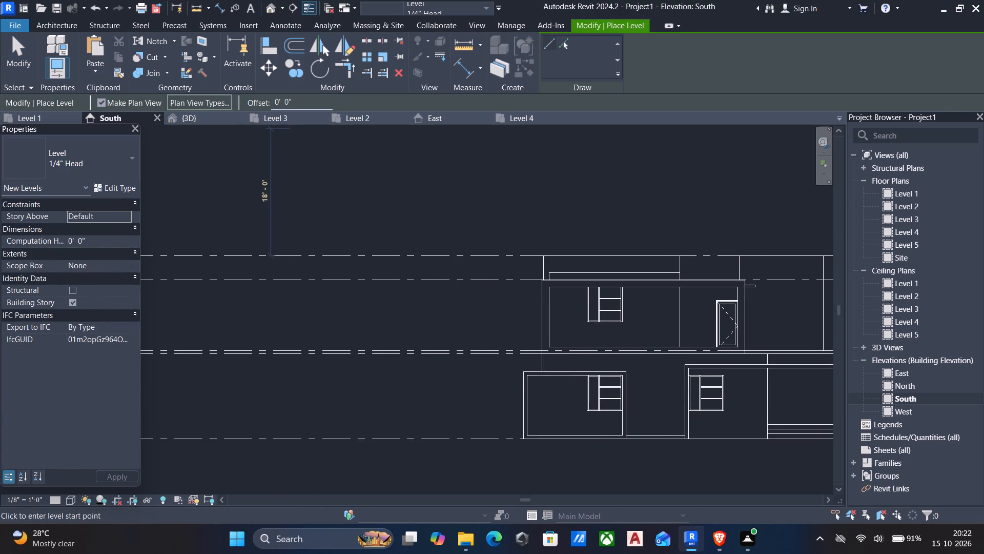
{"action": "left_click_drag", "start_coordinate": [306, 104], "coordinate": [159, 84]}
{"action": "type", "text": "1'"}
{"action": "scroll", "coordinate": [341, 226], "scroll_direction": "down", "scroll_amount": 2}
{"action": "middle_click_drag", "start_coordinate": [335, 251], "coordinate": [421, 293]}
{"action": "left_click", "coordinate": [274, 289]}
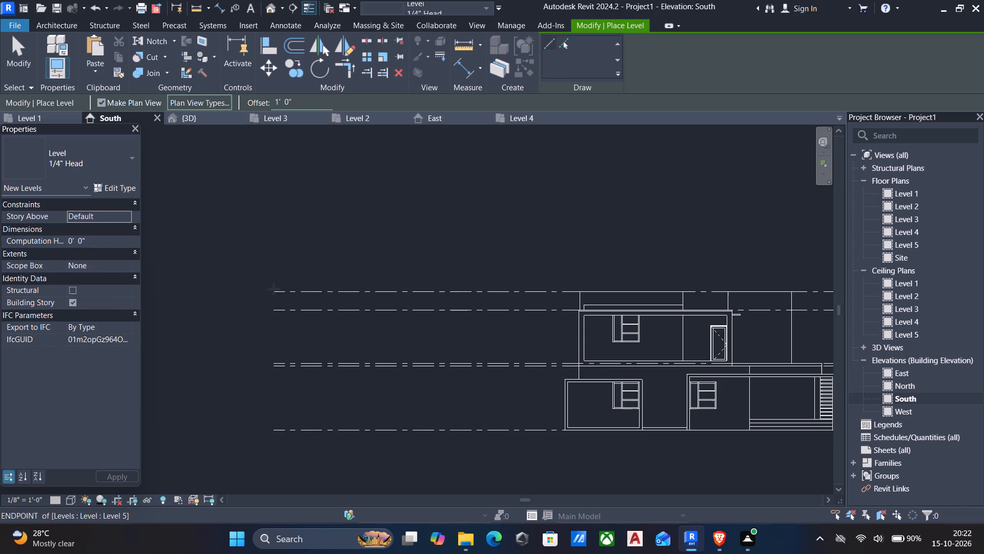
{"action": "middle_click_drag", "start_coordinate": [501, 270], "coordinate": [412, 274]}
{"action": "scroll", "coordinate": [401, 276], "scroll_direction": "down", "scroll_amount": 4}
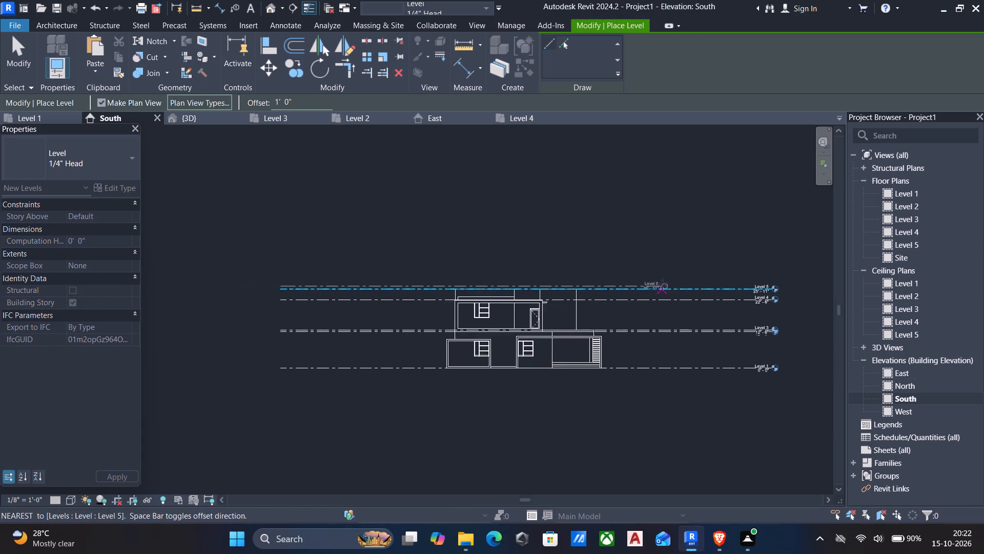
{"action": "middle_click_drag", "start_coordinate": [661, 286], "coordinate": [579, 286]}
{"action": "left_click", "coordinate": [689, 281]}
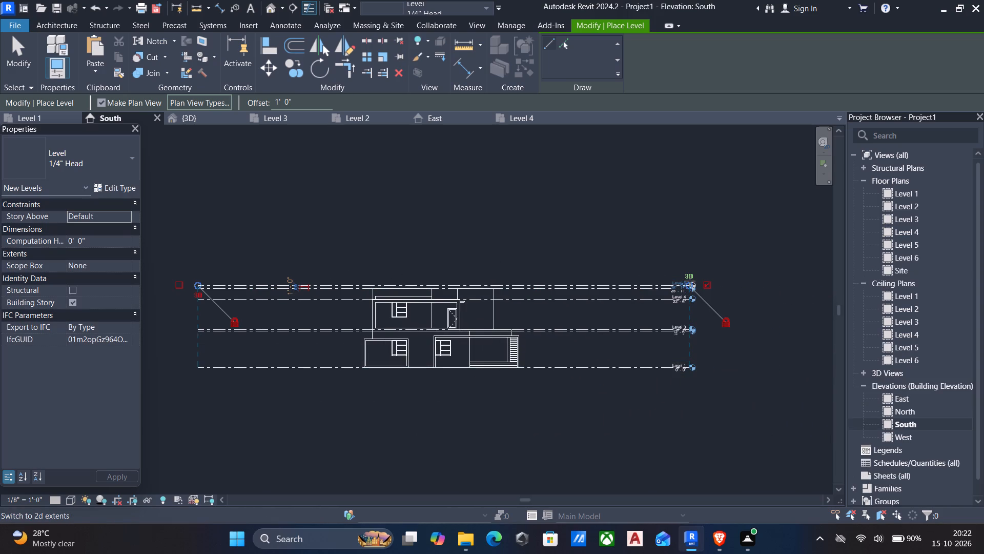
{"action": "key", "text": "Escape"}
{"action": "key", "text": "Escape"}
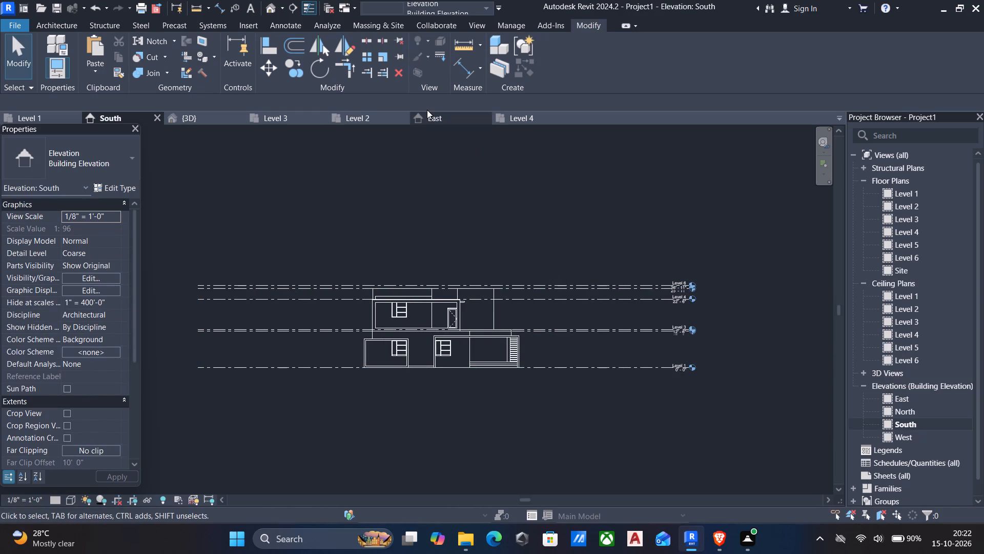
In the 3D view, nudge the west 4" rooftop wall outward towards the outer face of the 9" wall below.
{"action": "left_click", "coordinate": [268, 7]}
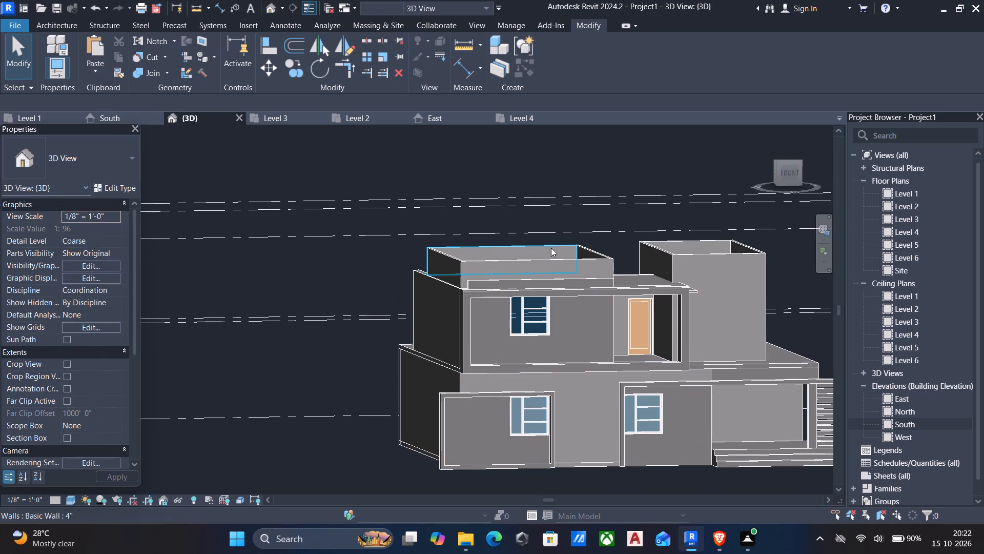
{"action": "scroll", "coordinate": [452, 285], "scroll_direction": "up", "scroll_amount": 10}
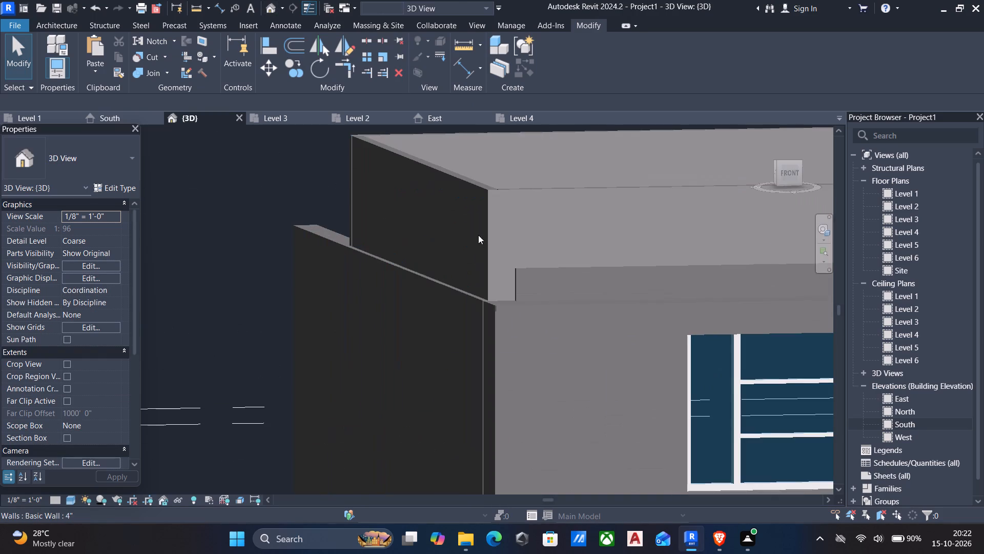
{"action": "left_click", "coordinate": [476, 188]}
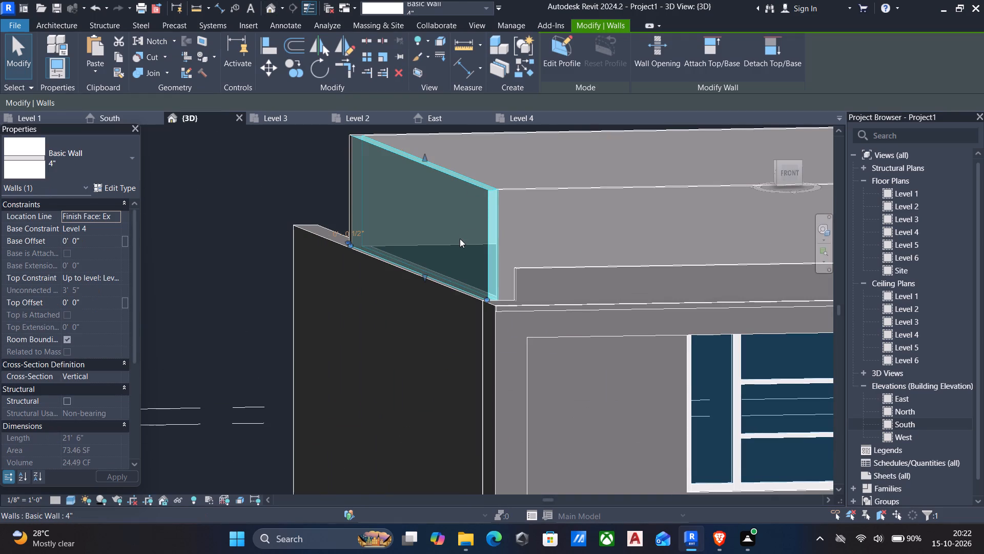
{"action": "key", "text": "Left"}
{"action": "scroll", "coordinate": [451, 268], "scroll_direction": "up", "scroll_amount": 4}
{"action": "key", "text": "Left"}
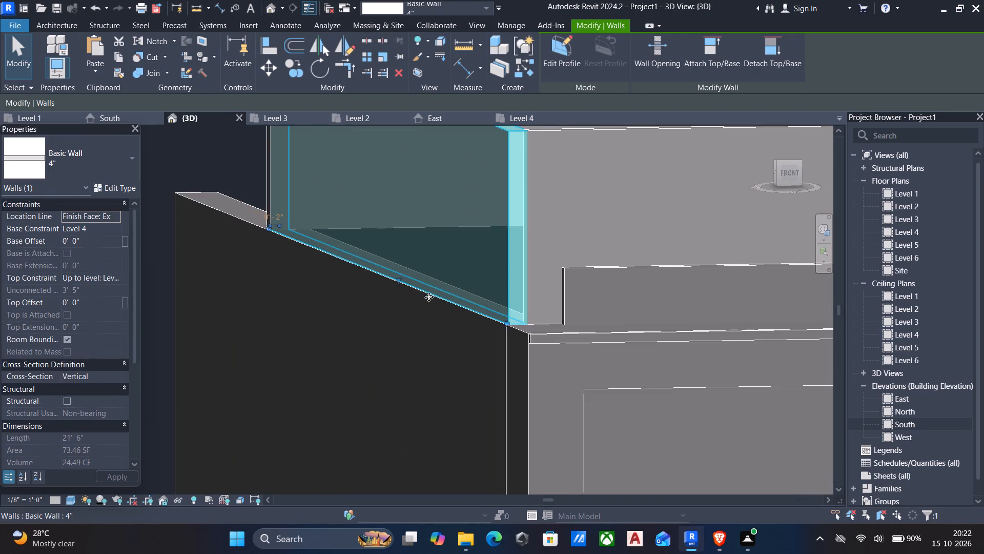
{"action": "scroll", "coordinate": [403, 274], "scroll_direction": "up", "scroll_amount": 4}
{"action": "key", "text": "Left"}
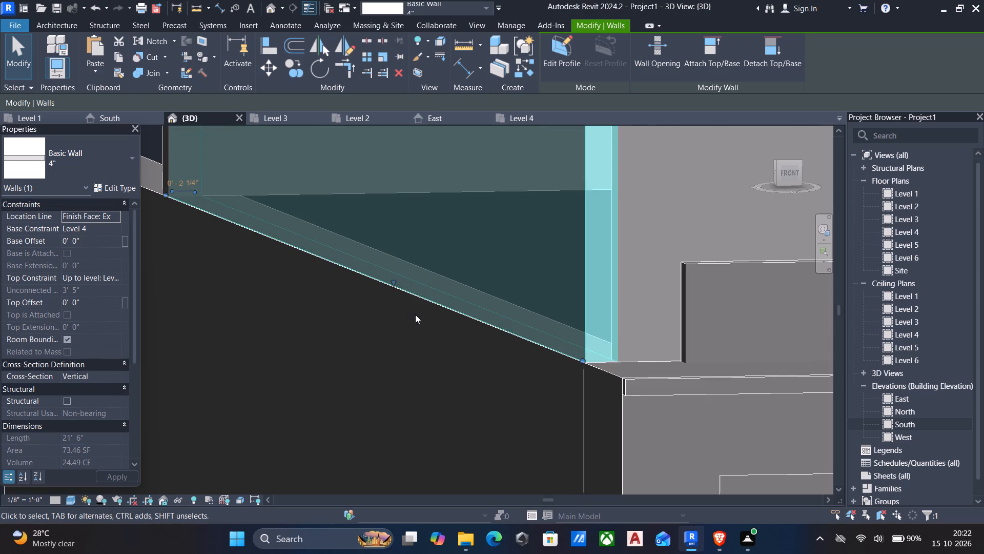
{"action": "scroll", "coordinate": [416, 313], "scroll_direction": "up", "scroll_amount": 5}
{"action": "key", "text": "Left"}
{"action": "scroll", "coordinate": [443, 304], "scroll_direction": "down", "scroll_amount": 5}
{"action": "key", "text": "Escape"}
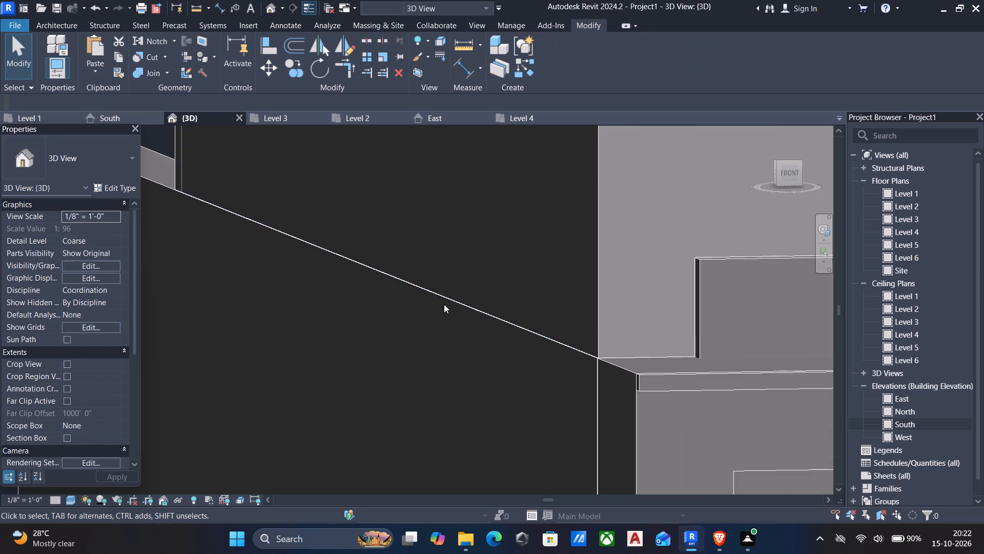
Align the west 4" rooftop wall's outer face with the outer face of the 9" wall below it.
{"action": "key", "text": "a"}
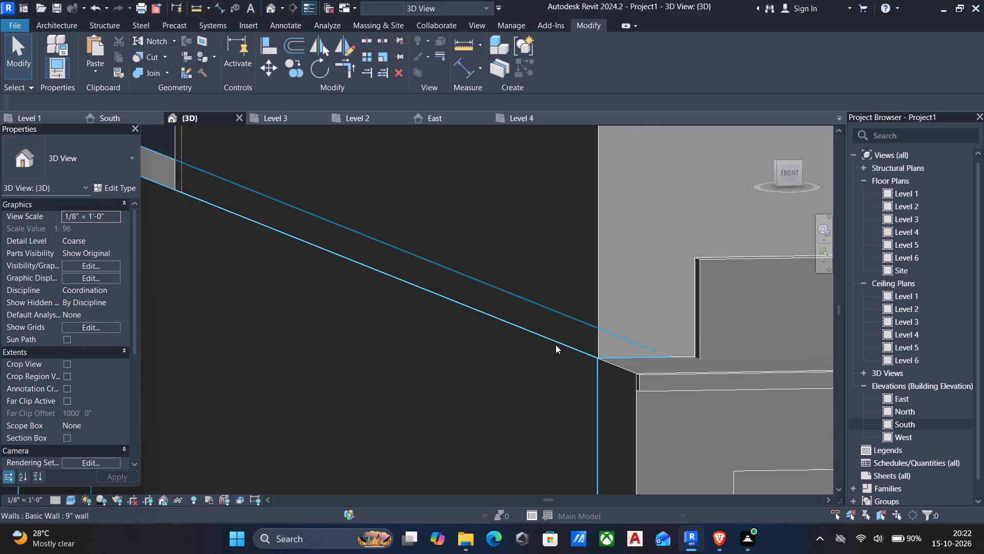
{"action": "key", "text": "l"}
{"action": "left_click", "coordinate": [559, 348]}
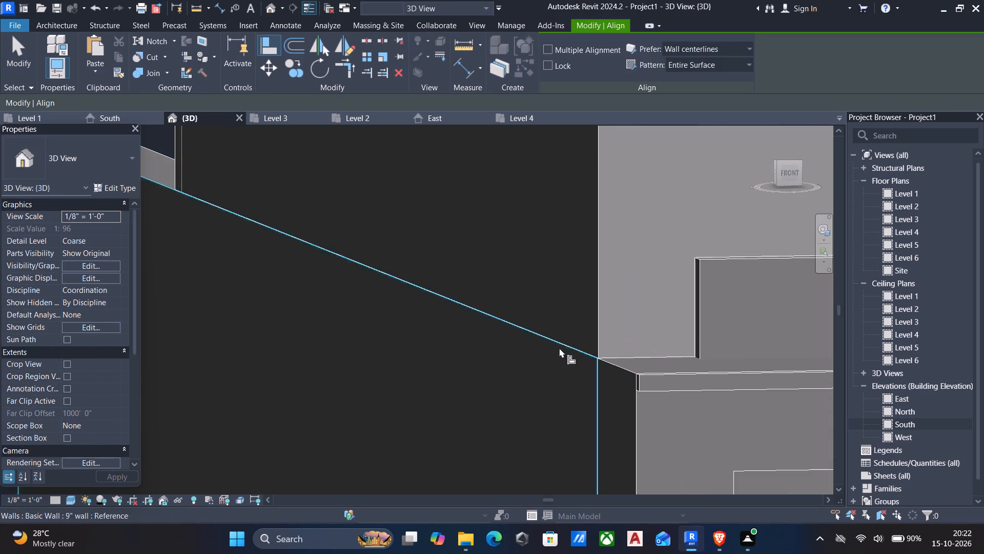
{"action": "left_click", "coordinate": [597, 299]}
{"action": "scroll", "coordinate": [597, 299], "scroll_direction": "down", "scroll_amount": 7}
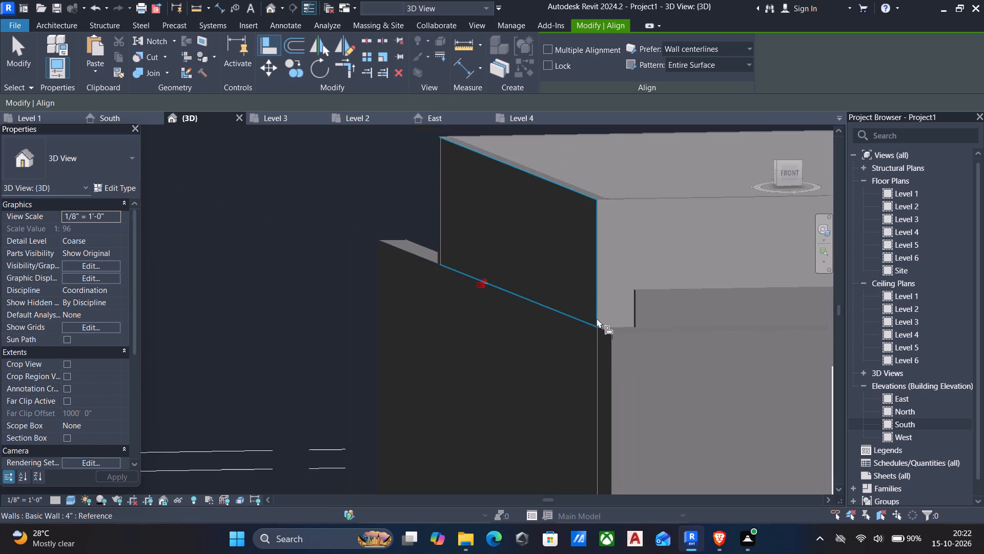
{"action": "middle_click_drag", "start_coordinate": [597, 320], "coordinate": [531, 346]}
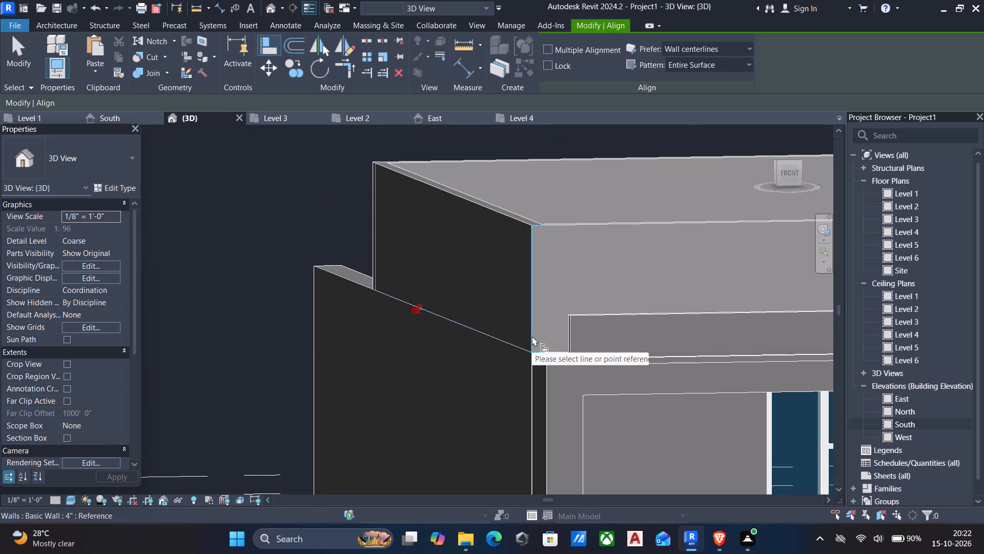
Examine the 4" rooftop walls and the whole house in 3D from the front and both sides.
{"action": "scroll", "coordinate": [542, 337], "scroll_direction": "down", "scroll_amount": 3}
{"action": "middle_click_drag", "start_coordinate": [541, 343], "coordinate": [674, 452]}
{"action": "middle_click_drag", "start_coordinate": [706, 401], "coordinate": [532, 407]}
{"action": "middle_click_drag", "start_coordinate": [633, 338], "coordinate": [596, 404]}
{"action": "middle_click_drag", "start_coordinate": [593, 388], "coordinate": [500, 361], "text": "shift"}
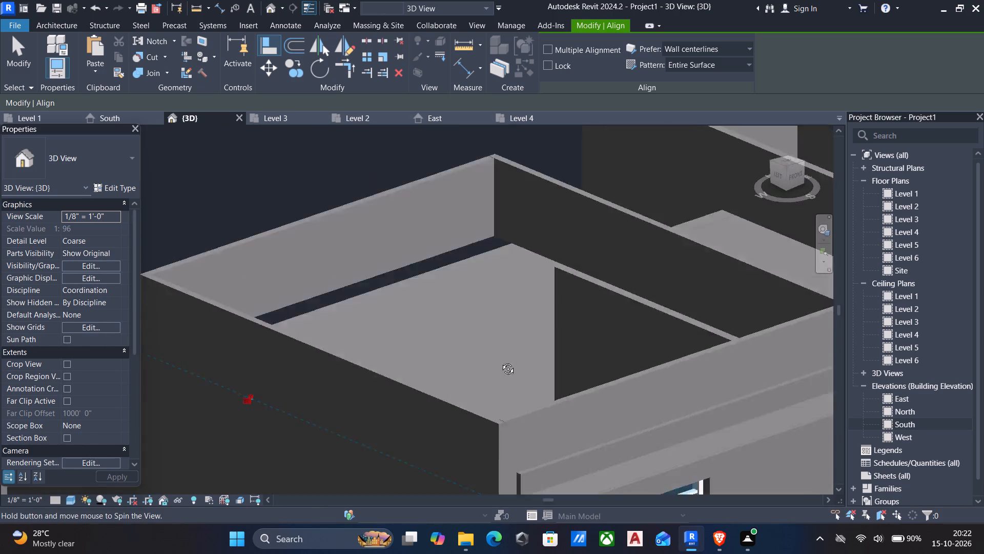
{"action": "middle_click_drag", "start_coordinate": [500, 361], "coordinate": [450, 354], "text": "shift"}
{"action": "scroll", "coordinate": [455, 354], "scroll_direction": "down", "scroll_amount": 5, "text": "shift"}
{"action": "middle_click_drag", "start_coordinate": [535, 381], "coordinate": [476, 348], "text": "shift"}
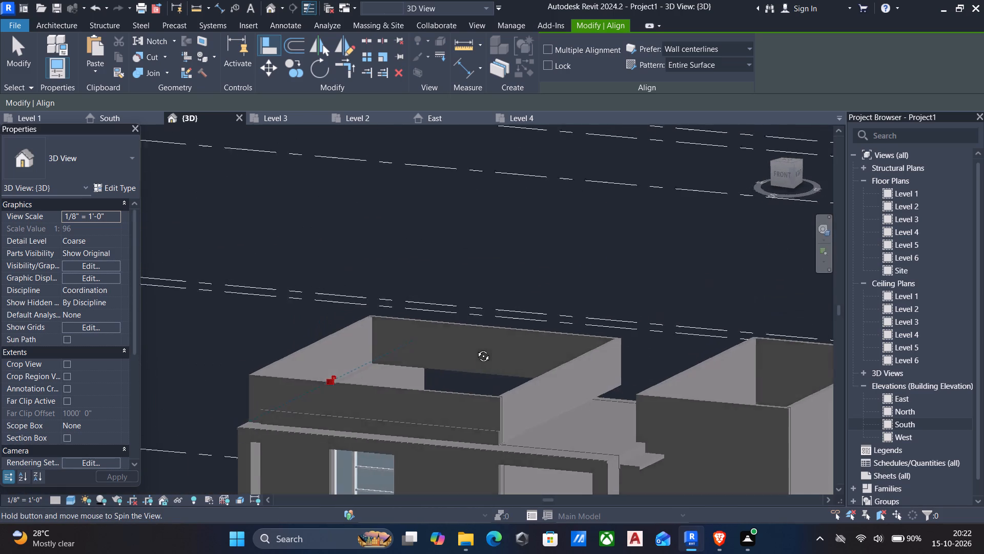
{"action": "middle_click_drag", "start_coordinate": [476, 348], "coordinate": [527, 342], "text": "shift"}
{"action": "scroll", "coordinate": [529, 342], "scroll_direction": "down", "scroll_amount": 5}
{"action": "key", "text": "Escape"}
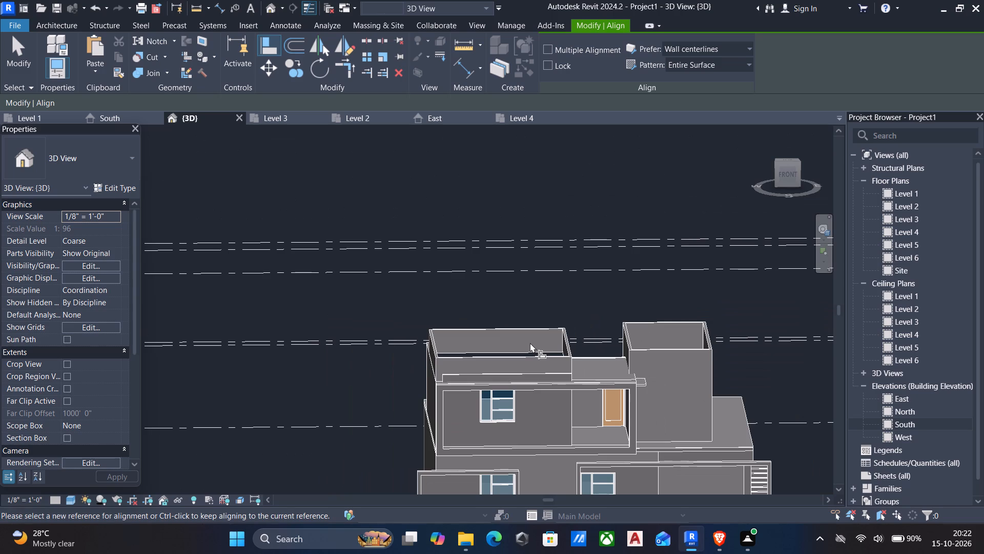
{"action": "middle_click_drag", "start_coordinate": [531, 357], "coordinate": [545, 276]}
{"action": "scroll", "coordinate": [545, 275], "scroll_direction": "down", "scroll_amount": 1}
{"action": "middle_click_drag", "start_coordinate": [544, 323], "coordinate": [541, 296]}
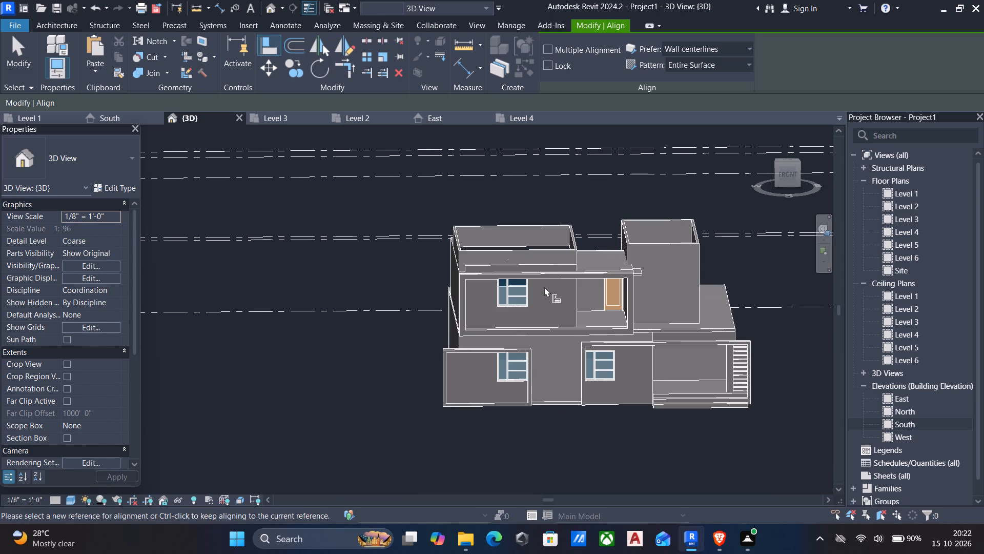
{"action": "middle_click_drag", "start_coordinate": [545, 309], "coordinate": [543, 291]}
{"action": "key", "text": "Escape"}
{"action": "middle_click_drag", "start_coordinate": [540, 321], "coordinate": [621, 304]}
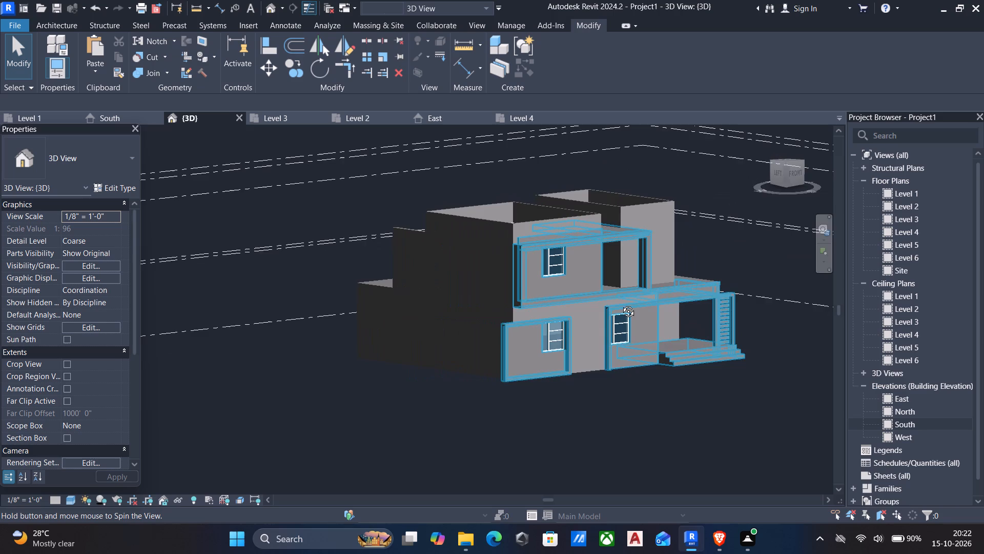
{"action": "middle_click_drag", "start_coordinate": [621, 304], "coordinate": [430, 348]}
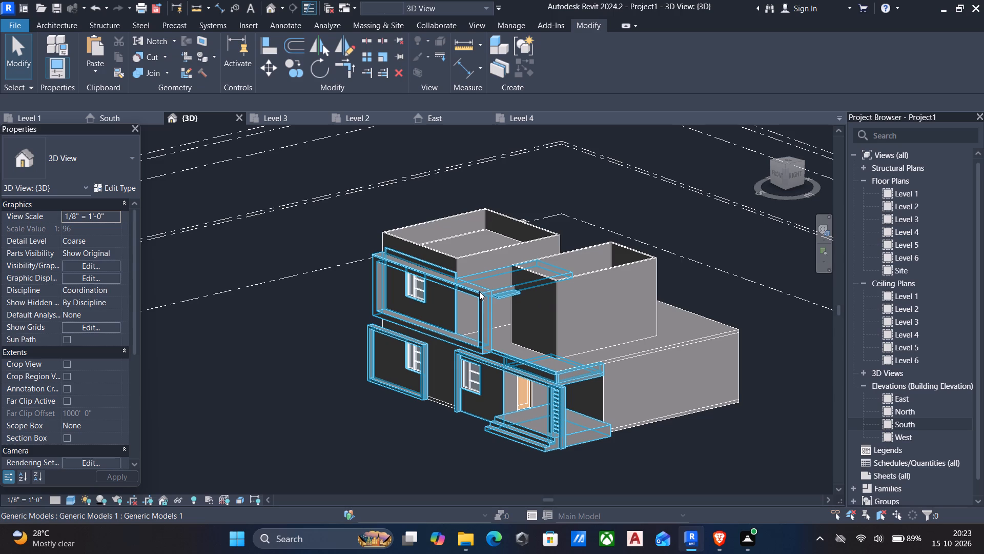
{"action": "key", "text": "Escape"}
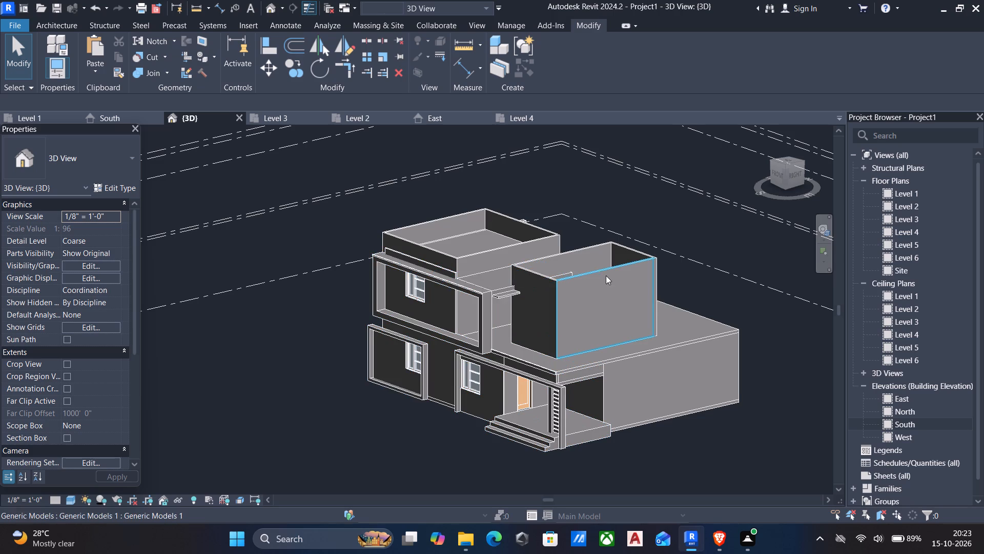
Set the top offset of all four 4.5" walls of the upper room to -1' 0".
{"action": "left_click", "coordinate": [603, 266]}
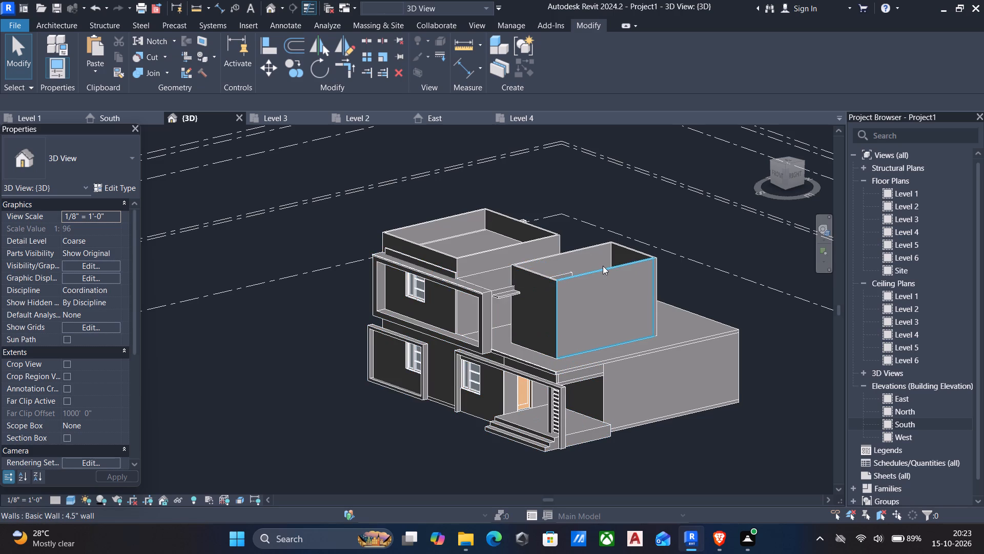
{"action": "type", "text": "sa"}
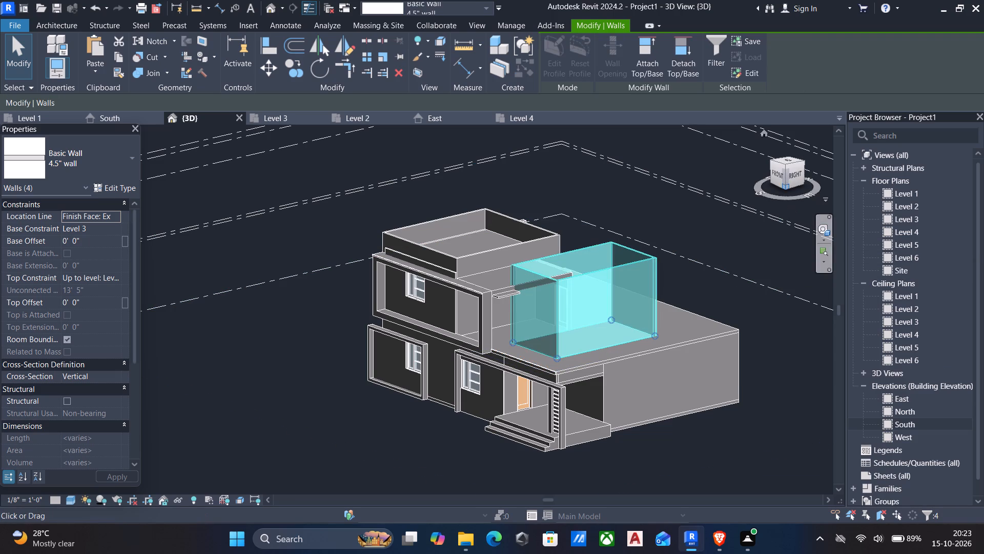
{"action": "left_click", "coordinate": [780, 182]}
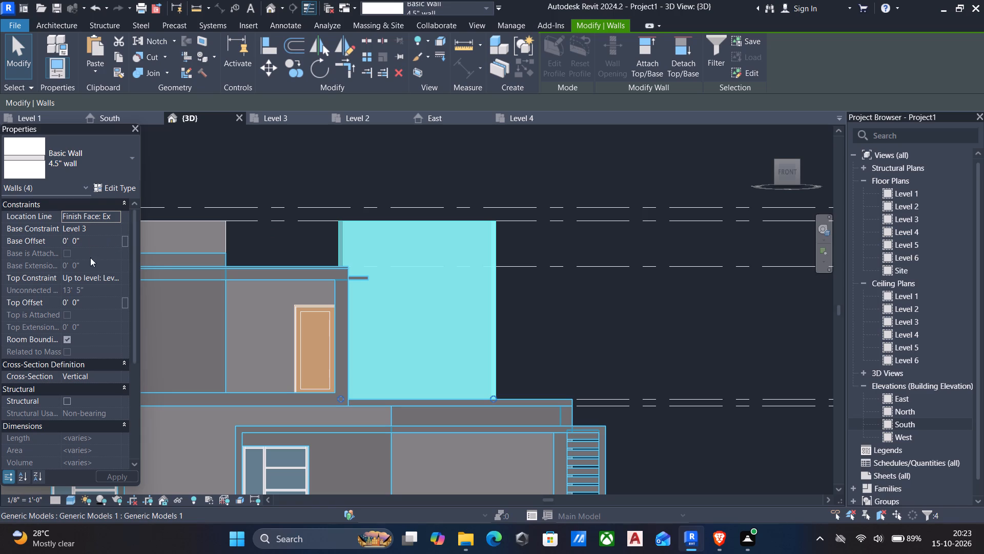
{"action": "left_click", "coordinate": [96, 297]}
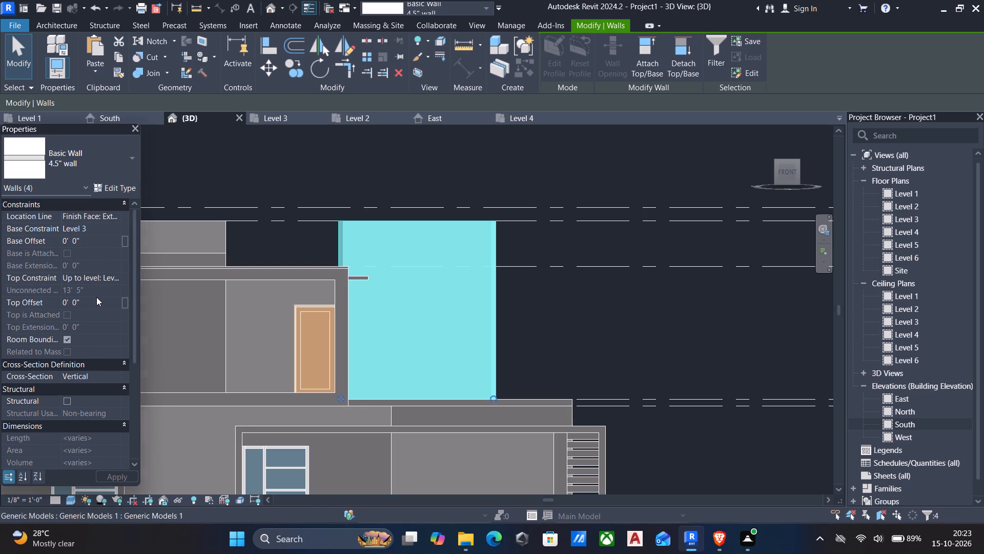
{"action": "key", "text": "minus"}
{"action": "type", "text": "1'"}
{"action": "key", "text": "Return"}
{"action": "middle_click_drag", "start_coordinate": [458, 301], "coordinate": [480, 296]}
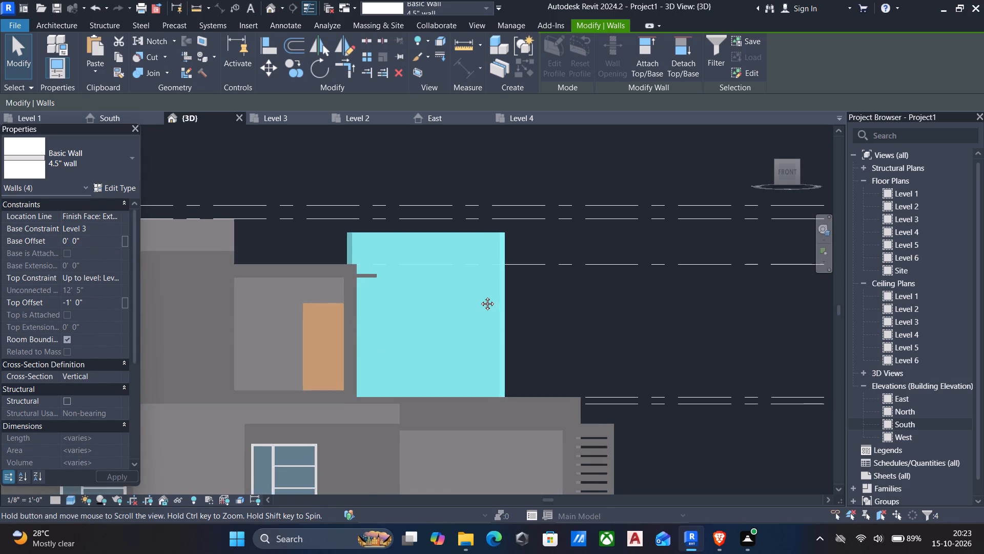
{"action": "middle_click_drag", "start_coordinate": [480, 296], "coordinate": [520, 288]}
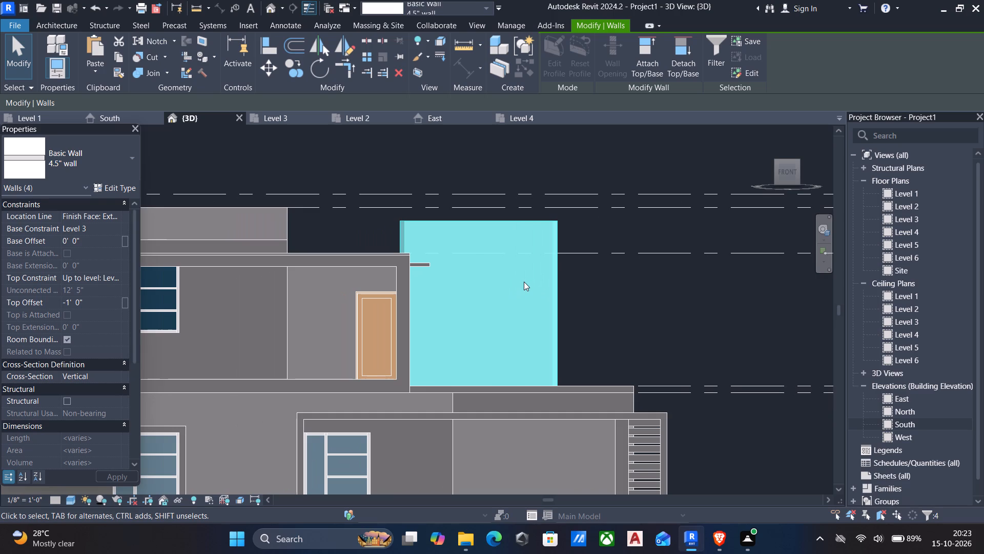
{"action": "key", "text": "Escape"}
Check the 4.5" room walls and rooftop walls in 3D, and their heights against the levels in the South elevation.
{"action": "middle_click_drag", "start_coordinate": [524, 283], "coordinate": [234, 473], "text": "shift"}
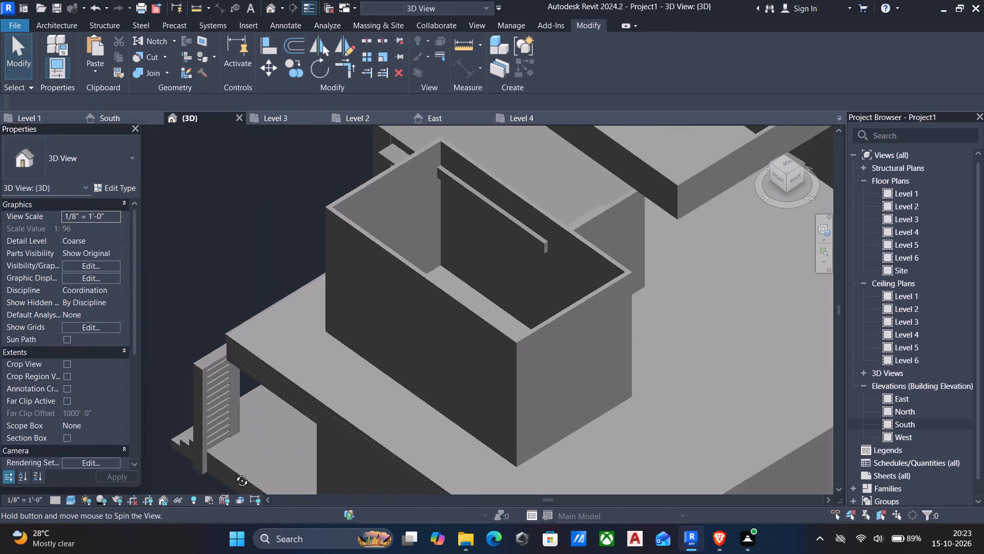
{"action": "middle_click_drag", "start_coordinate": [234, 473], "coordinate": [572, 309], "text": "shift"}
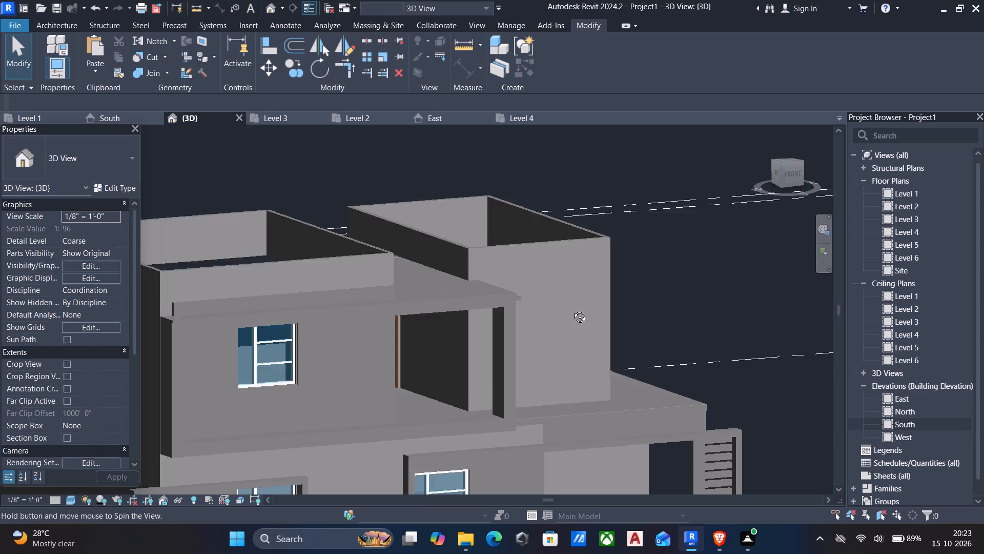
{"action": "middle_click_drag", "start_coordinate": [572, 309], "coordinate": [647, 354], "text": "shift"}
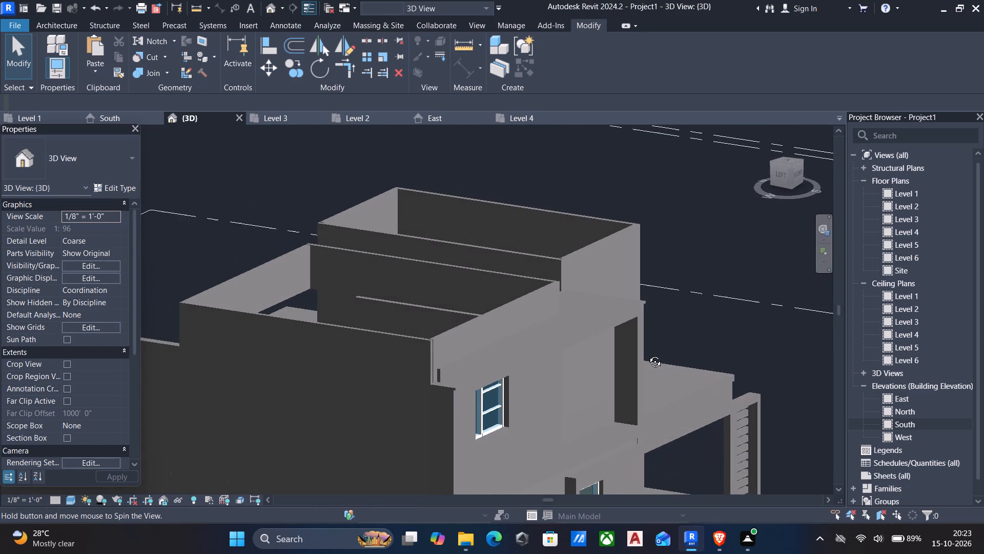
{"action": "middle_click_drag", "start_coordinate": [647, 354], "coordinate": [529, 360], "text": "shift"}
{"action": "middle_click_drag", "start_coordinate": [534, 349], "coordinate": [773, 345]}
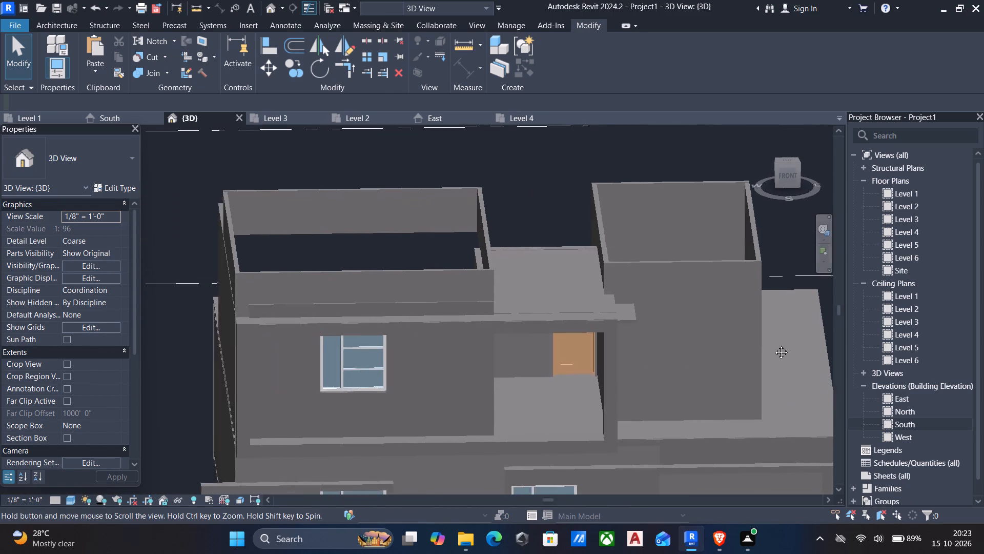
{"action": "middle_click_drag", "start_coordinate": [773, 345], "coordinate": [855, 326]}
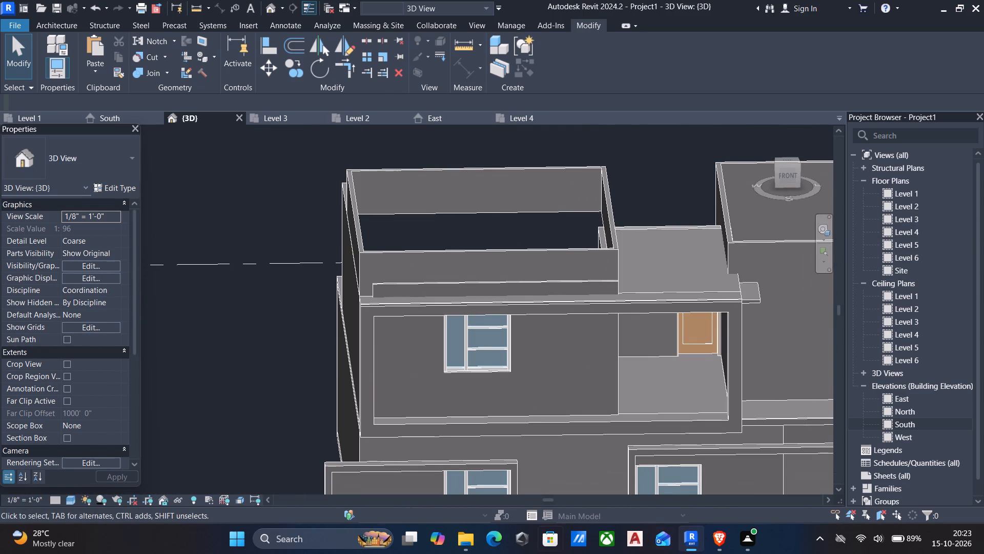
{"action": "double_click", "coordinate": [917, 421]}
{"action": "scroll", "coordinate": [561, 290], "scroll_direction": "up", "scroll_amount": 4}
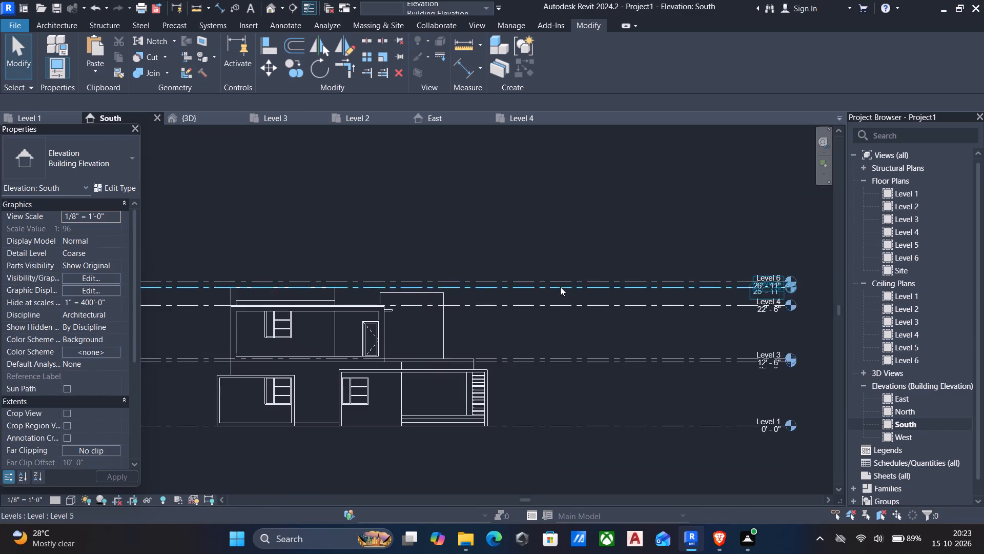
{"action": "scroll", "coordinate": [535, 274], "scroll_direction": "up", "scroll_amount": 4}
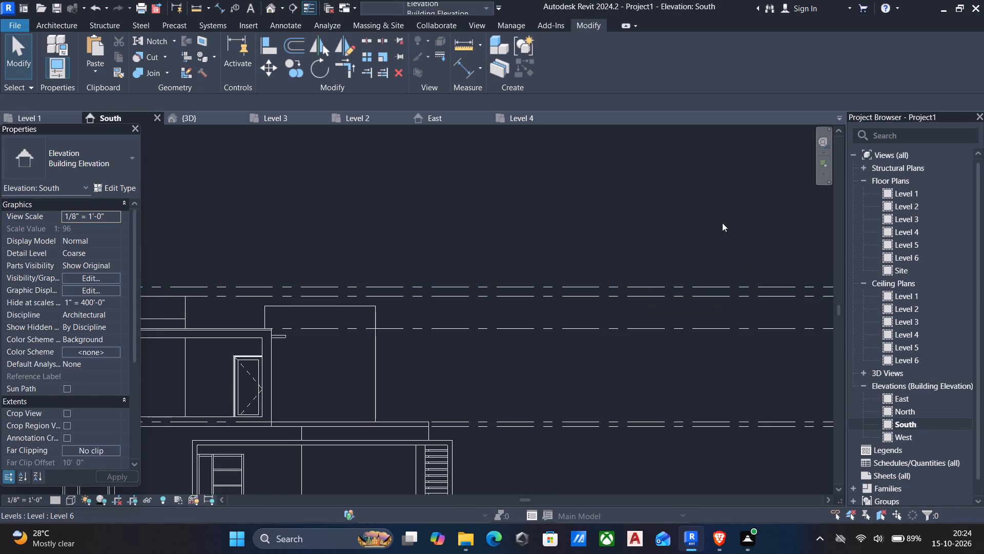
Open the Level 5 floor plan, dismiss the save reminder without saving, and set the underlay's base level to Level 4.
{"action": "double_click", "coordinate": [910, 247]}
{"action": "scroll", "coordinate": [551, 281], "scroll_direction": "down", "scroll_amount": 1}
{"action": "left_click", "coordinate": [104, 422]}
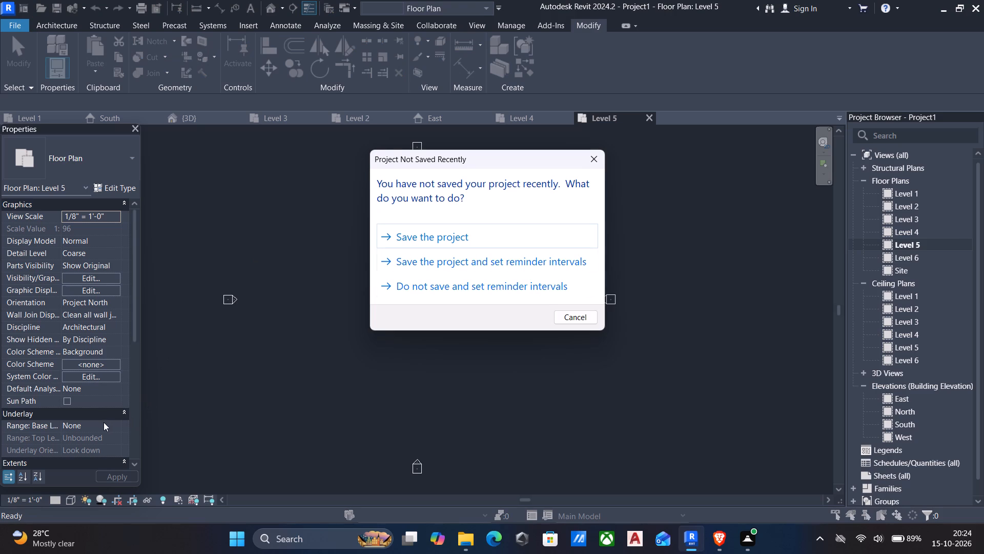
{"action": "left_click", "coordinate": [111, 425]}
{"action": "left_click", "coordinate": [585, 308]}
{"action": "left_click", "coordinate": [575, 319]}
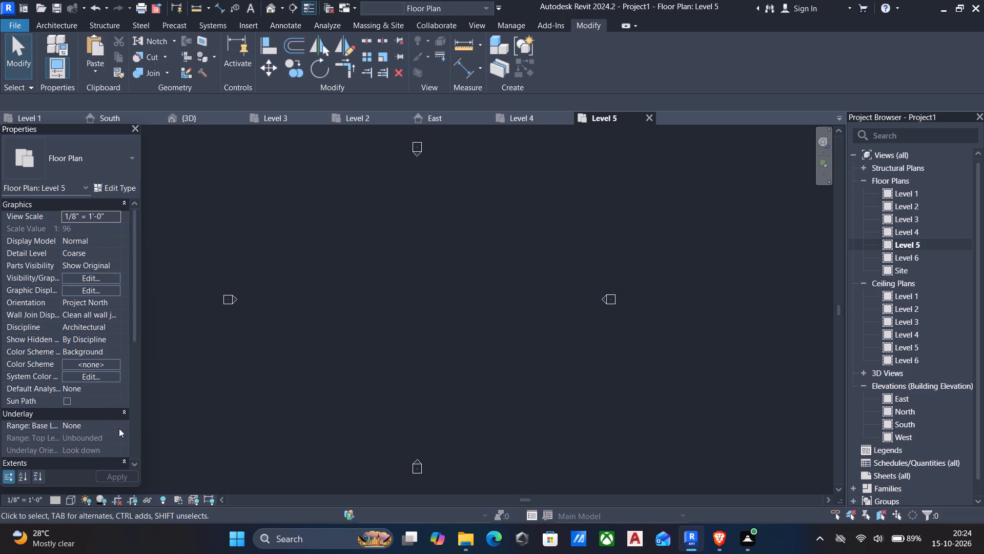
{"action": "left_click", "coordinate": [117, 421]}
{"action": "left_click", "coordinate": [85, 474]}
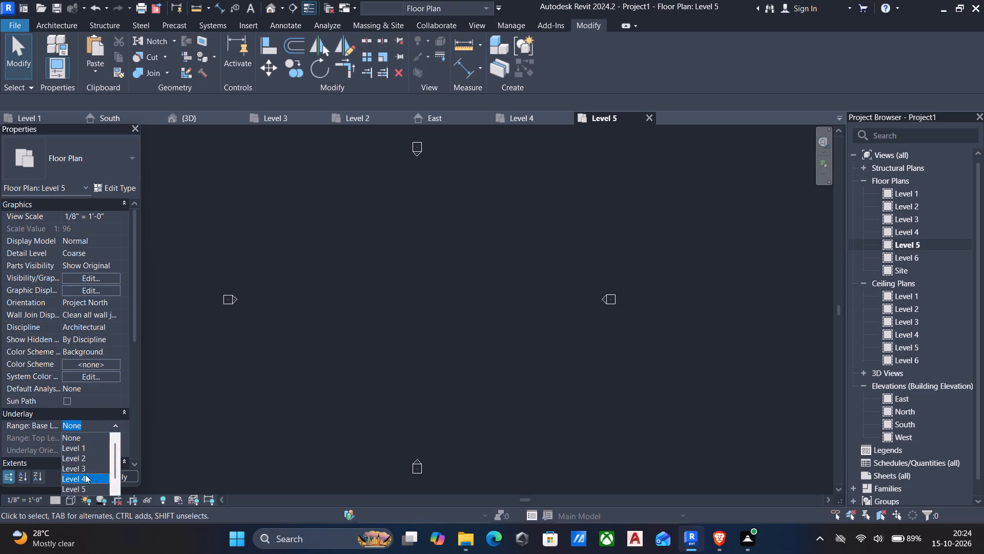
{"action": "scroll", "coordinate": [425, 350], "scroll_direction": "up", "scroll_amount": 5}
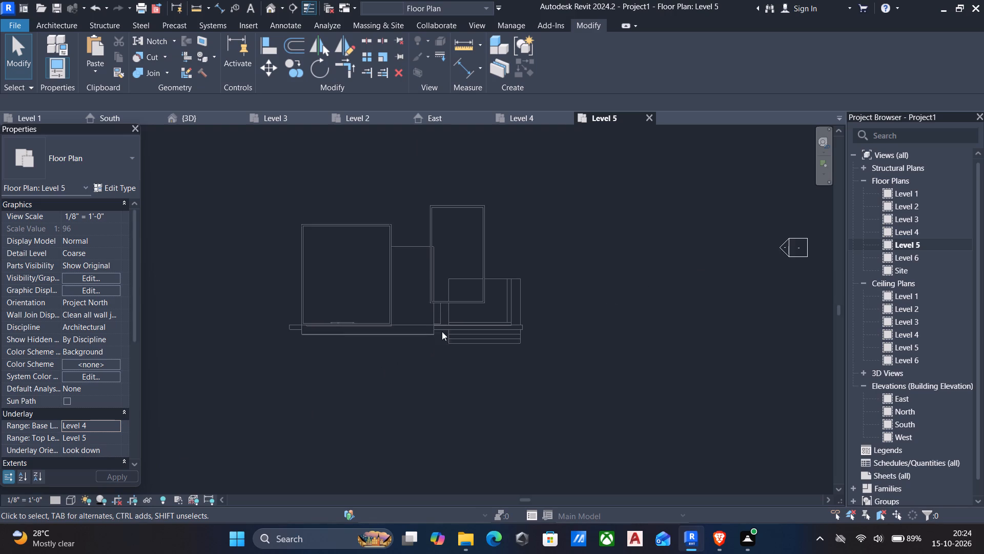
In the 3D view, edit the front facade's in-place model and start a solid extrusion on the top face of the upper room's 4.5" walls.
{"action": "scroll", "coordinate": [449, 299], "scroll_direction": "up", "scroll_amount": 5}
{"action": "middle_click_drag", "start_coordinate": [447, 312], "coordinate": [463, 429]}
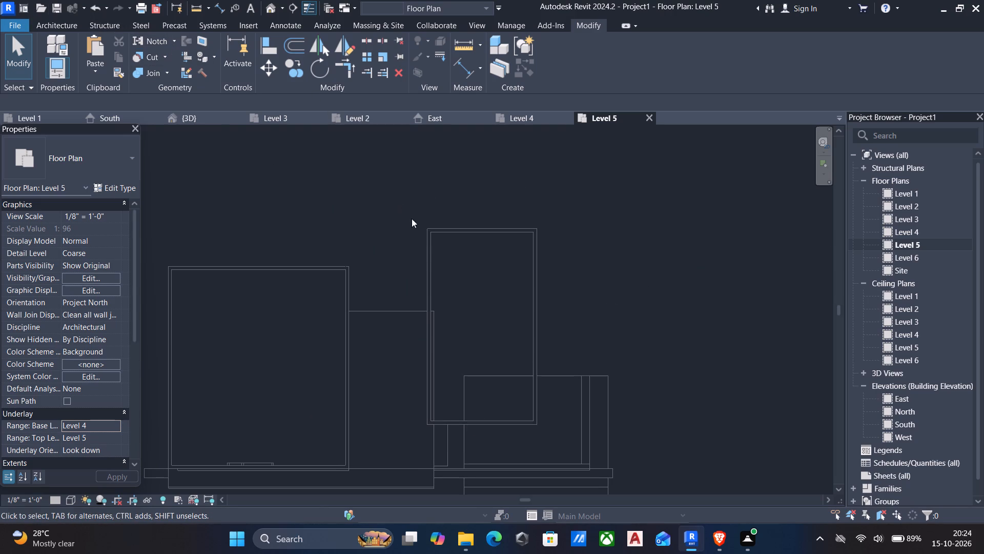
{"action": "left_click", "coordinate": [266, 12]}
{"action": "middle_click_drag", "start_coordinate": [579, 293], "coordinate": [383, 394]}
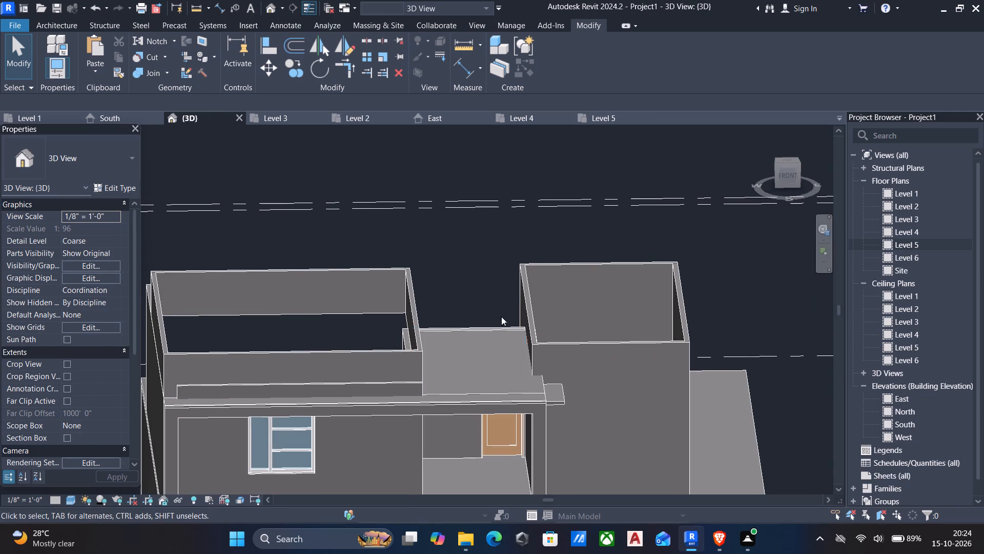
{"action": "left_click", "coordinate": [523, 405]}
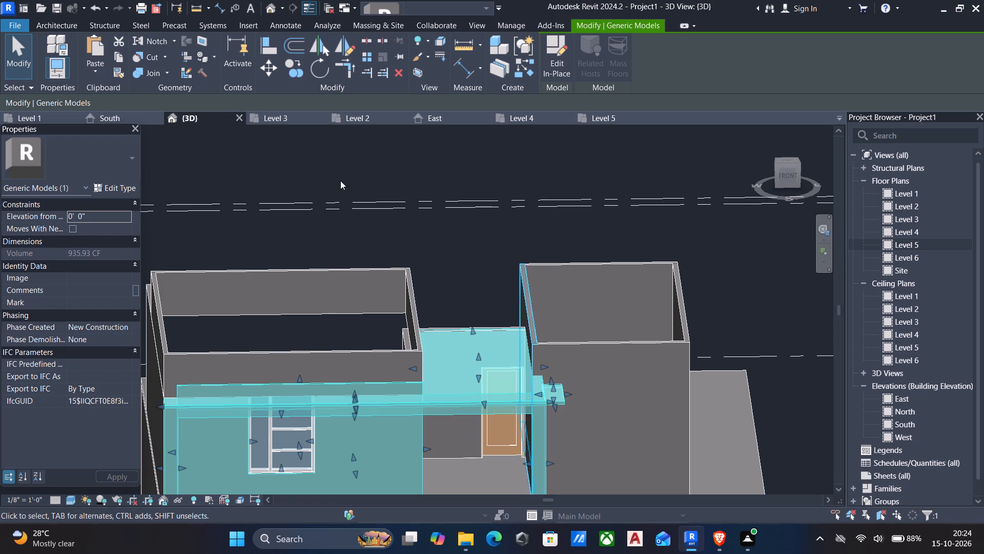
{"action": "left_click", "coordinate": [552, 48]}
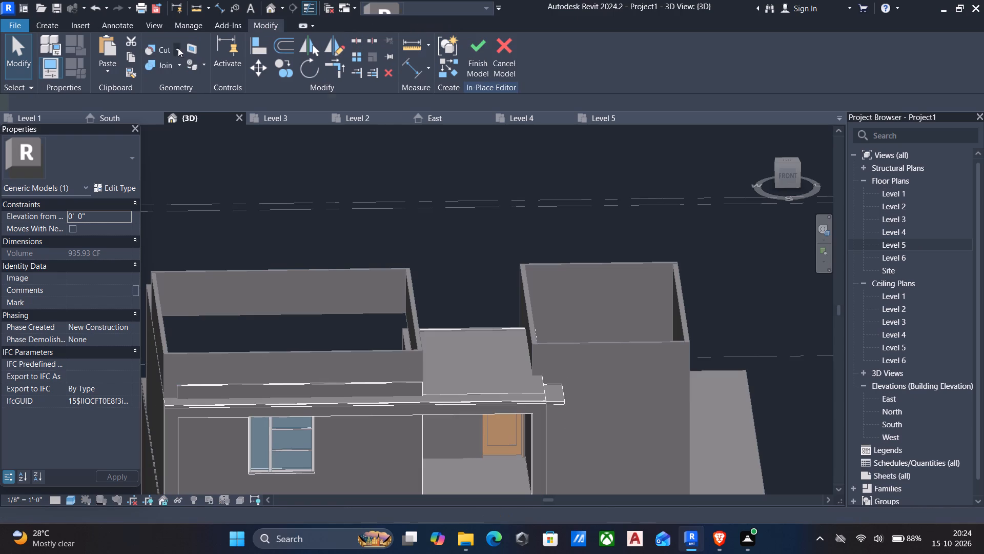
{"action": "left_click", "coordinate": [43, 27]}
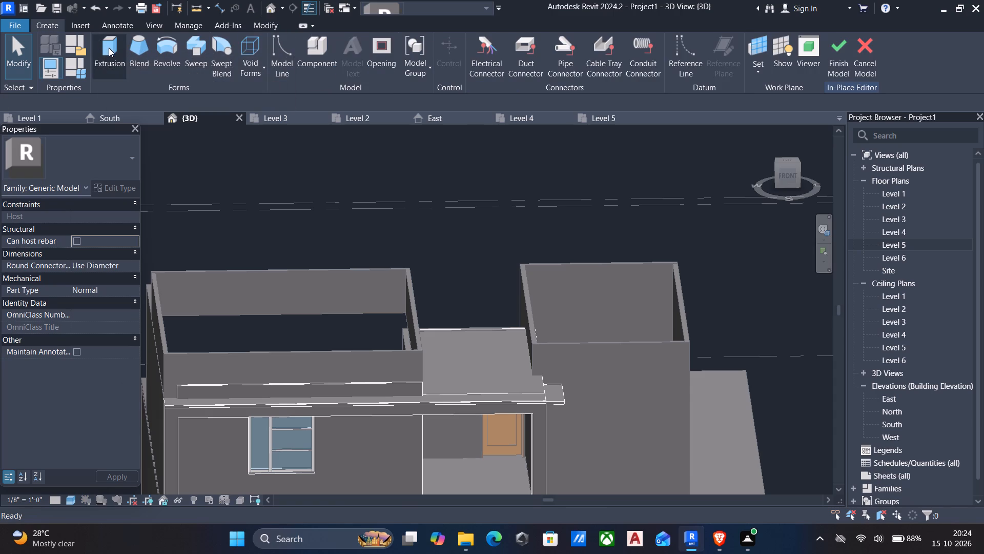
{"action": "left_click", "coordinate": [108, 47]}
{"action": "left_click", "coordinate": [584, 66]}
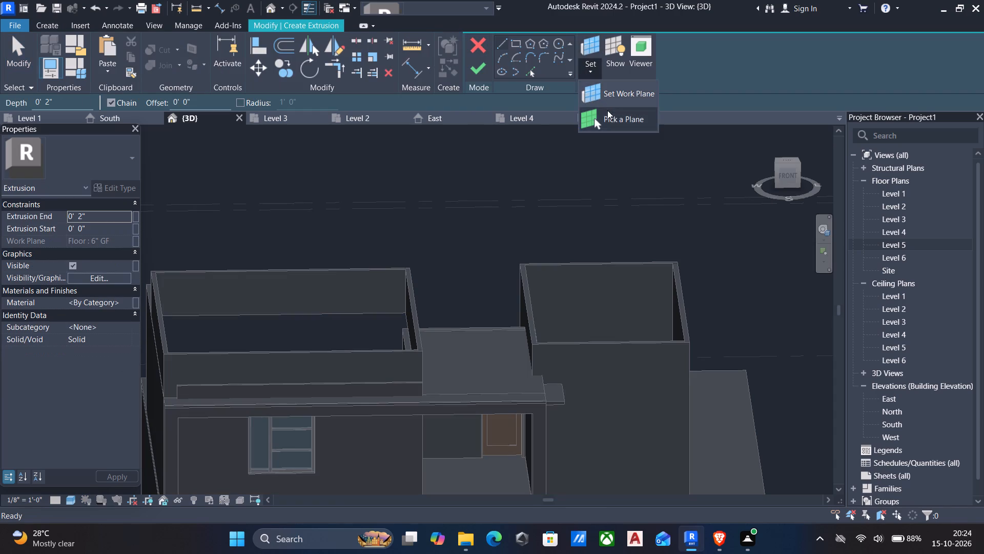
{"action": "left_click", "coordinate": [607, 121]}
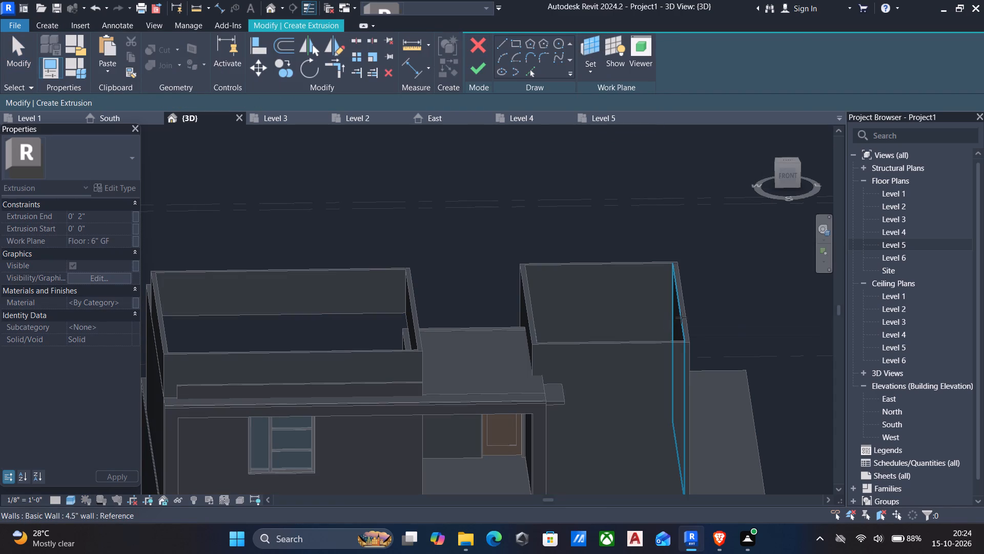
{"action": "left_click", "coordinate": [682, 318]}
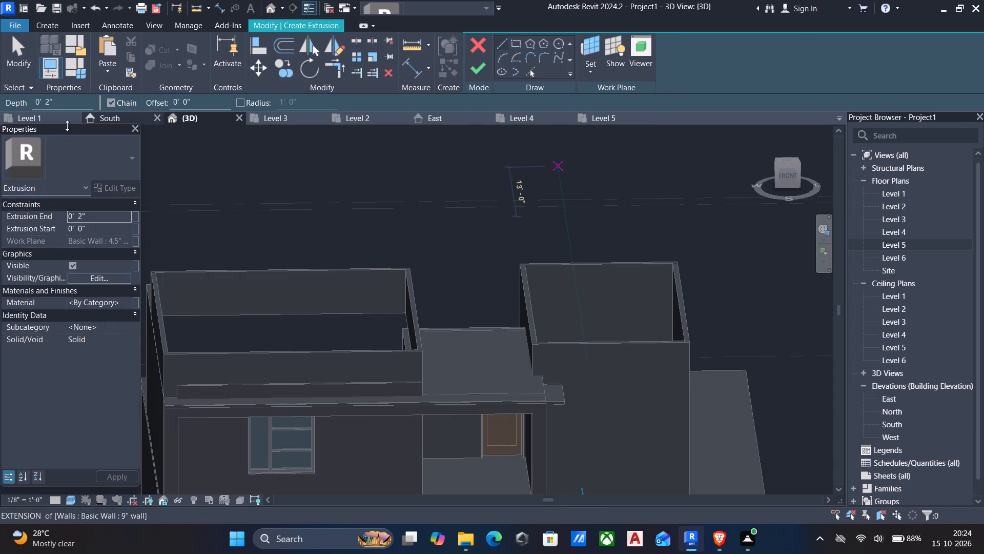
Sketch a rectangle around the outer corners of the upper room's walls, offset 1' 0" outward.
{"action": "left_click_drag", "start_coordinate": [220, 103], "coordinate": [131, 108]}
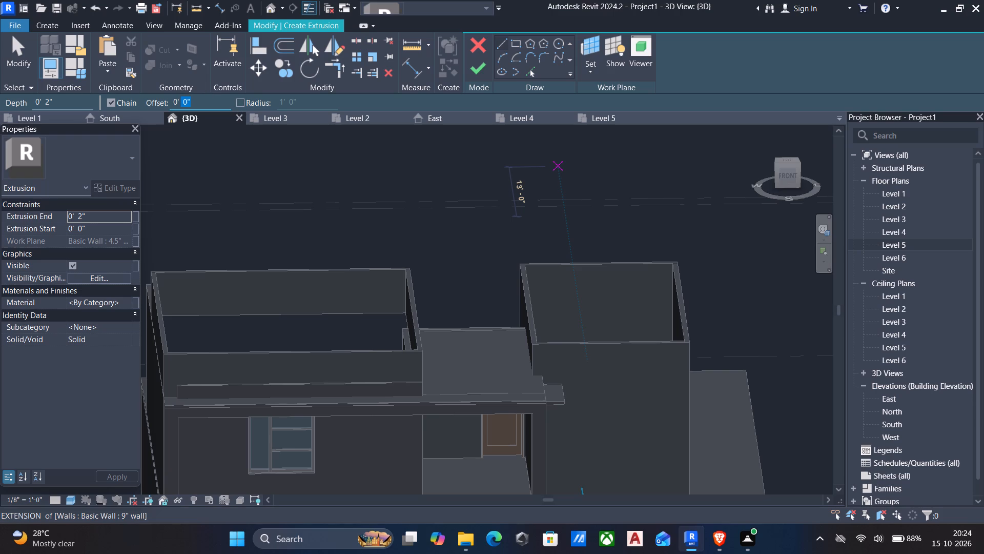
{"action": "left_click_drag", "start_coordinate": [131, 108], "coordinate": [61, 115]}
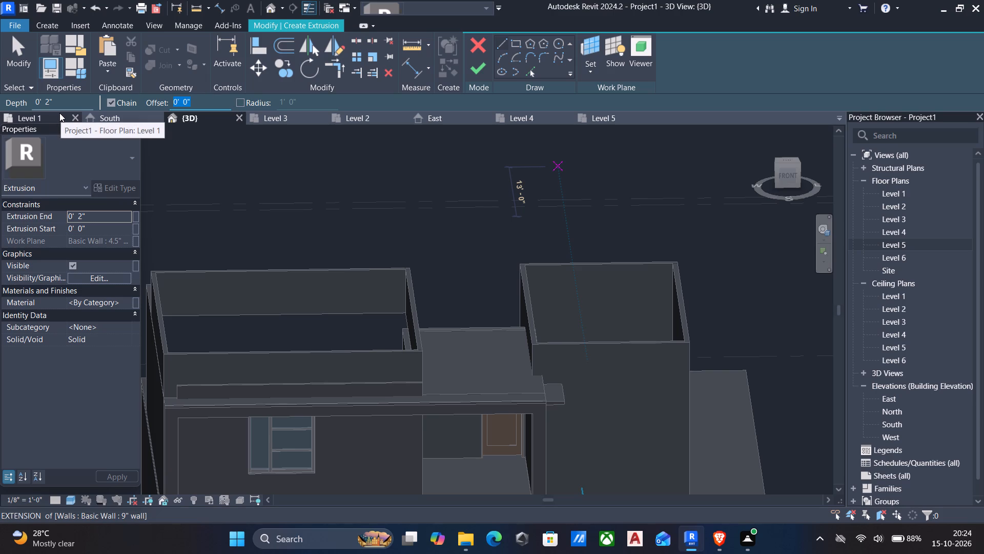
{"action": "type", "text": "1'"}
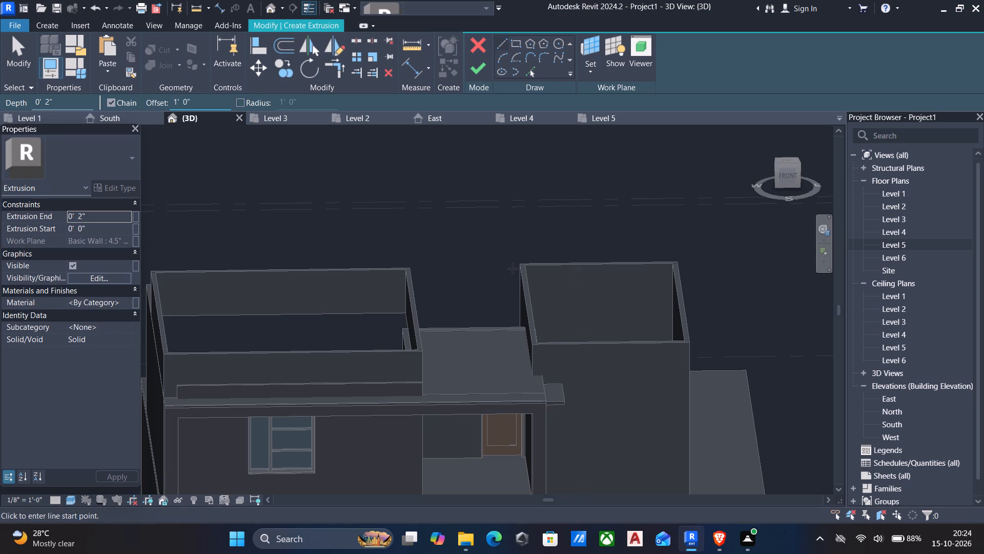
{"action": "scroll", "coordinate": [525, 277], "scroll_direction": "up", "scroll_amount": 5}
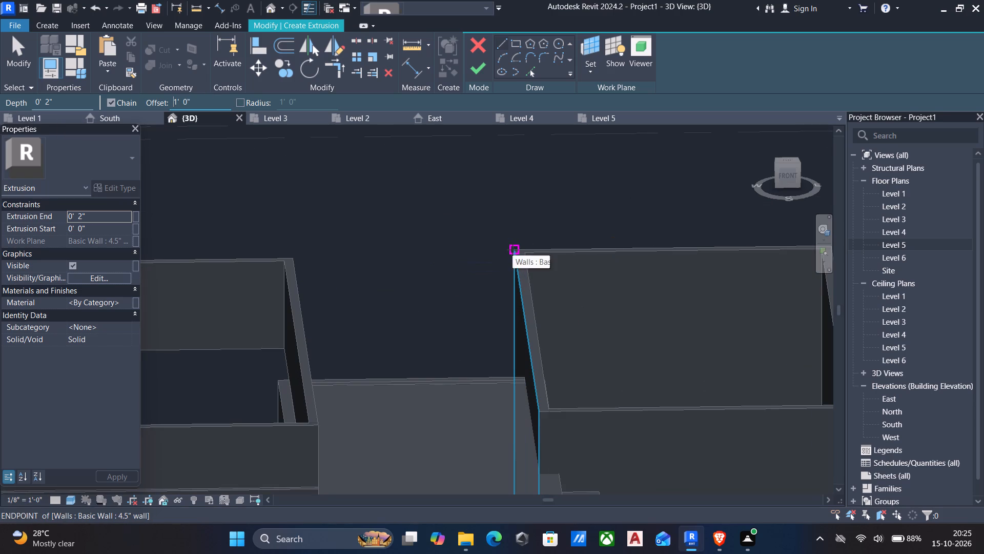
{"action": "middle_click_drag", "start_coordinate": [565, 285], "coordinate": [400, 289]}
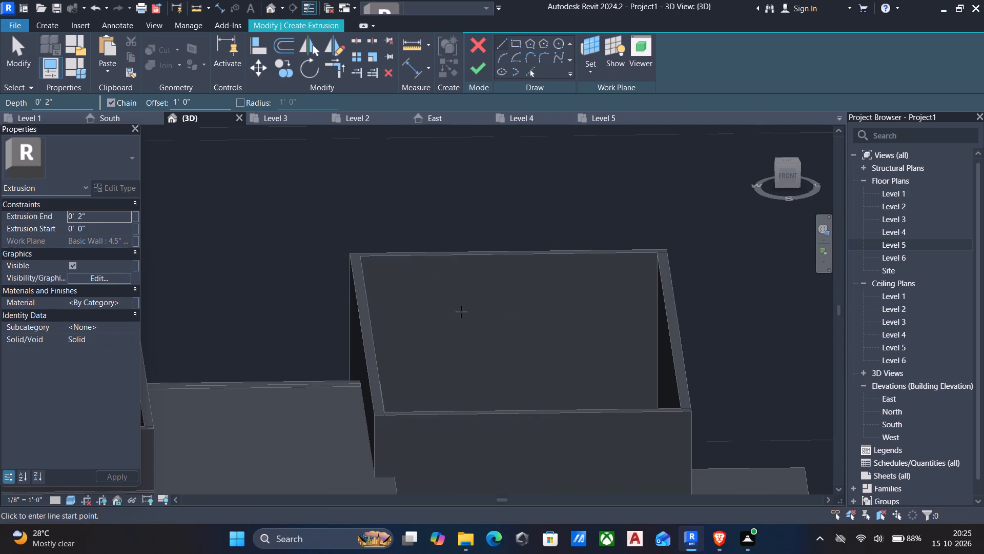
{"action": "left_click", "coordinate": [694, 410]}
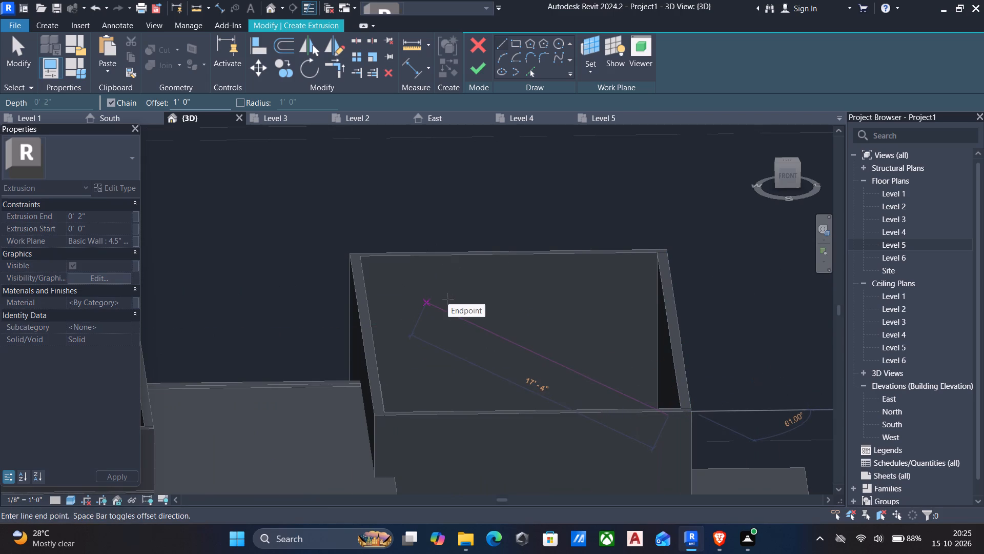
{"action": "key", "text": "Escape"}
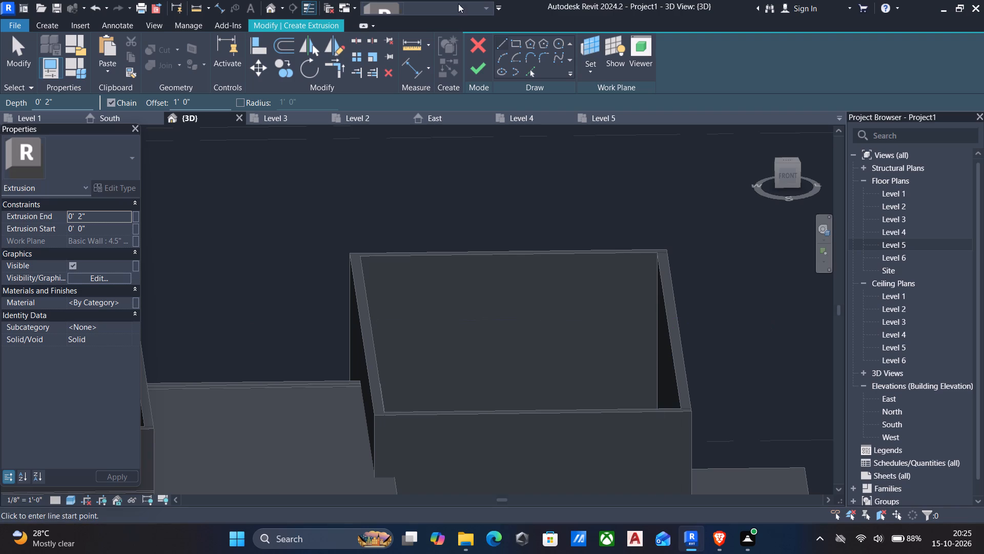
{"action": "left_click", "coordinate": [517, 41]}
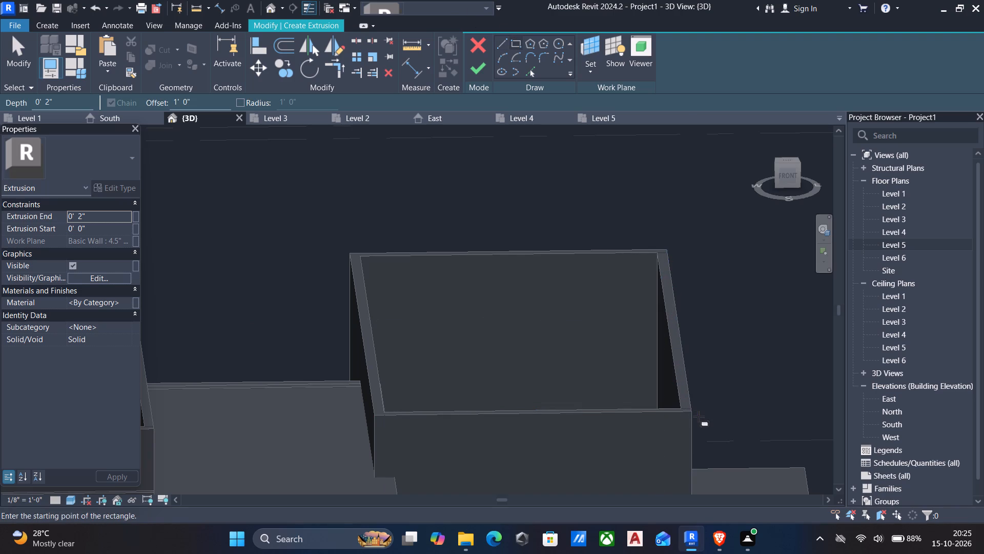
{"action": "left_click", "coordinate": [693, 413]}
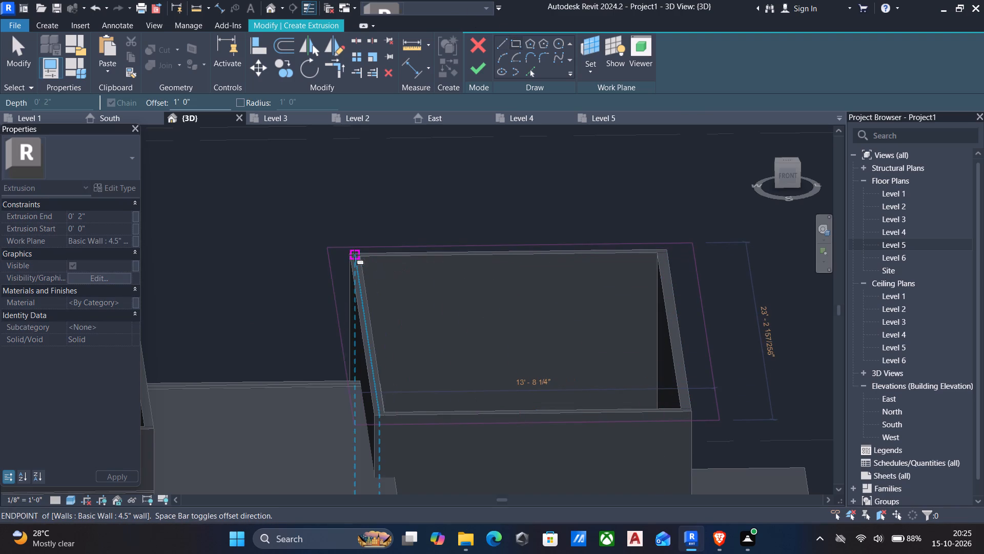
{"action": "scroll", "coordinate": [351, 251], "scroll_direction": "up", "scroll_amount": 5}
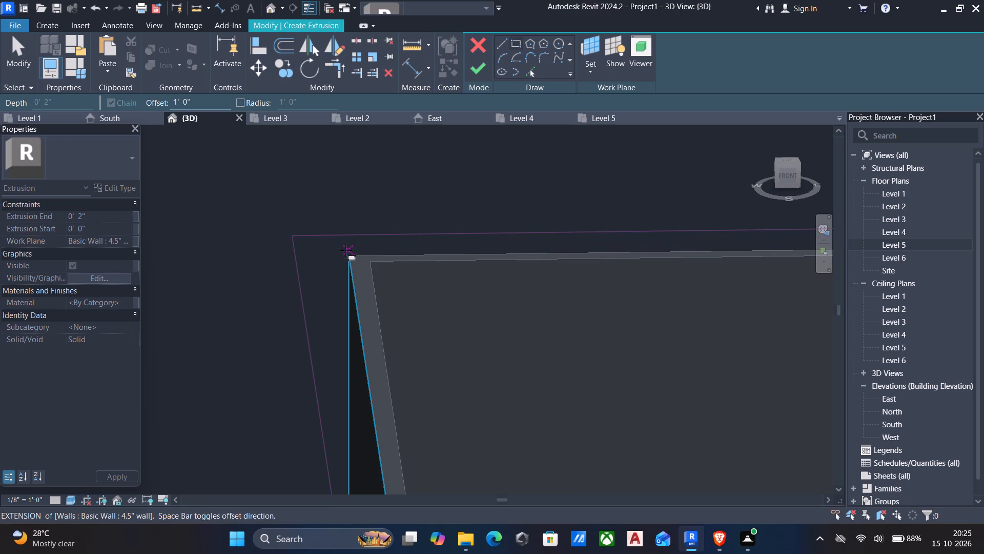
{"action": "left_click", "coordinate": [348, 255]}
{"action": "scroll", "coordinate": [355, 263], "scroll_direction": "down", "scroll_amount": 5}
{"action": "middle_click_drag", "start_coordinate": [409, 310], "coordinate": [404, 291]}
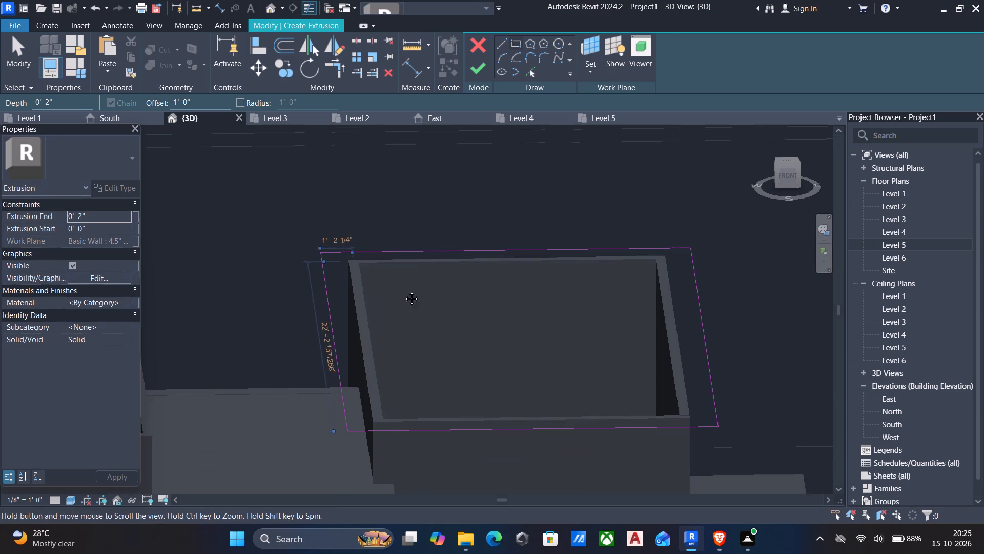
{"action": "middle_click_drag", "start_coordinate": [404, 291], "coordinate": [405, 251]}
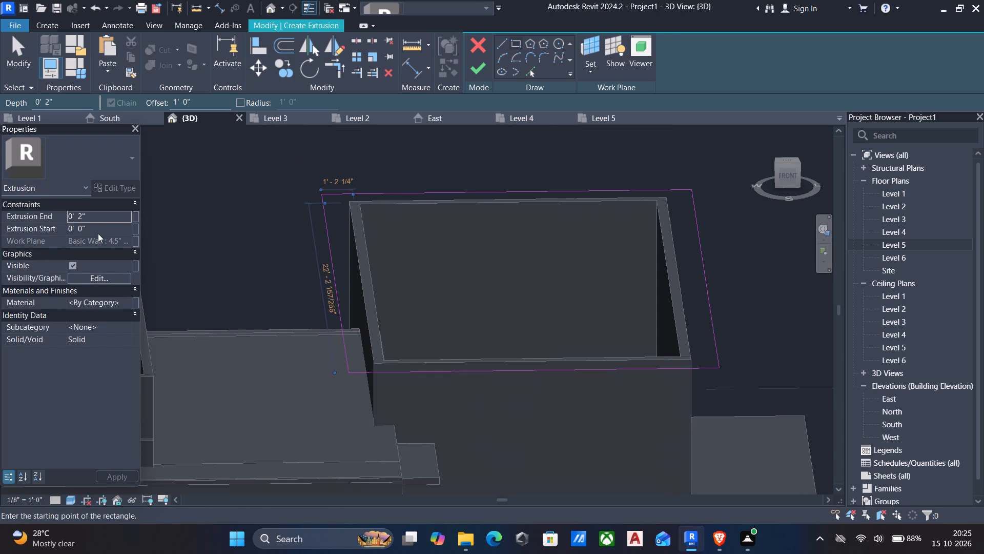
Set the extrusion end to 6" and finish the roof slab over the upper room.
{"action": "left_click", "coordinate": [105, 213]}
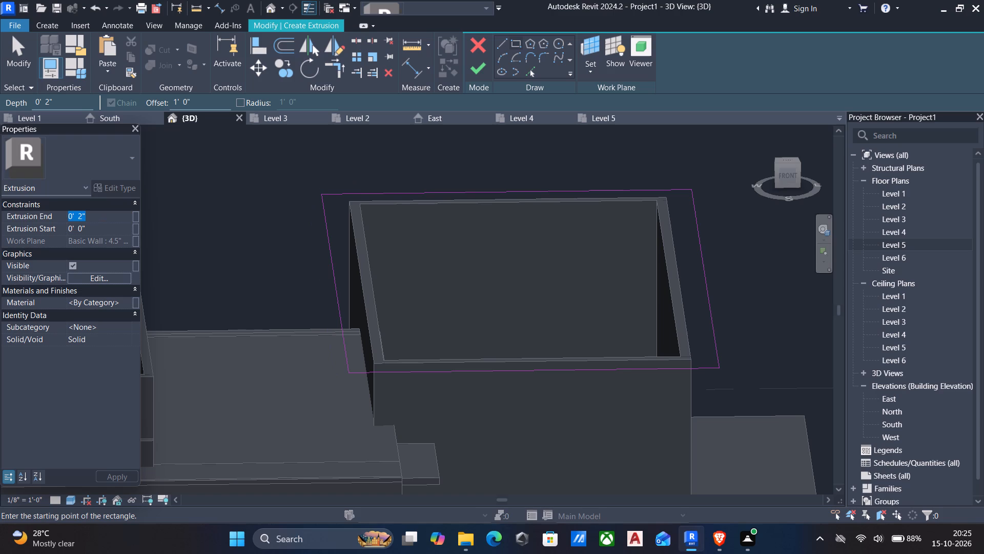
{"action": "type", "text": "6\""}
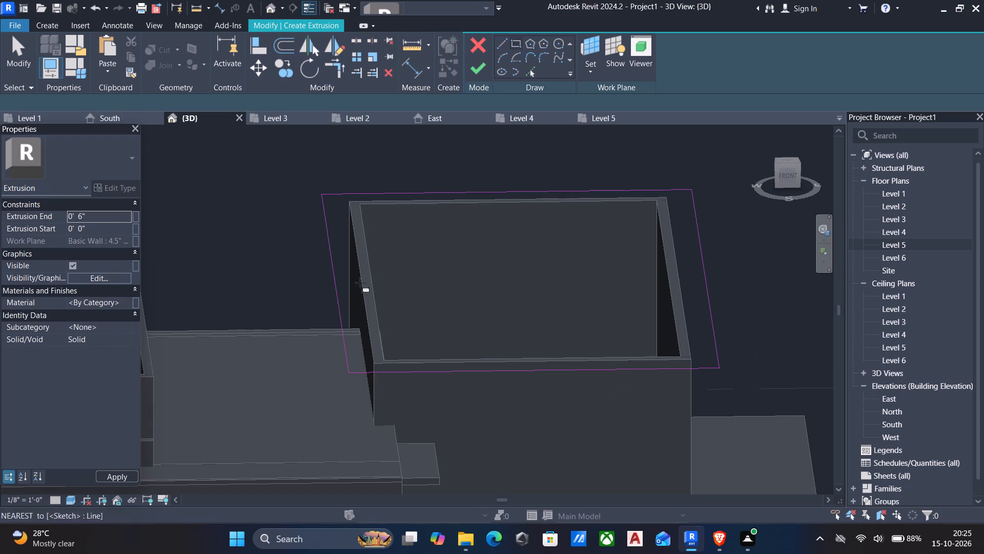
{"action": "left_click", "coordinate": [479, 87]}
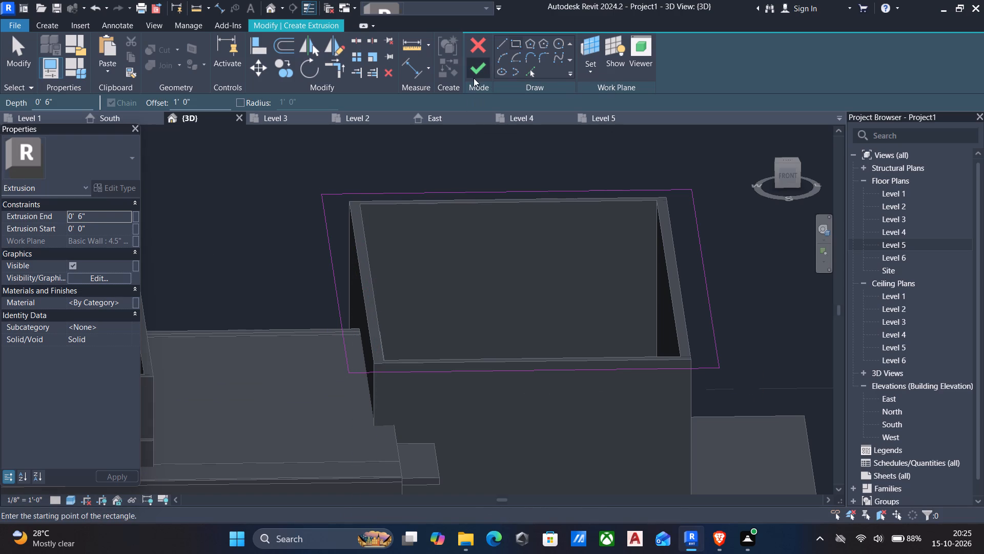
{"action": "left_click", "coordinate": [474, 78]}
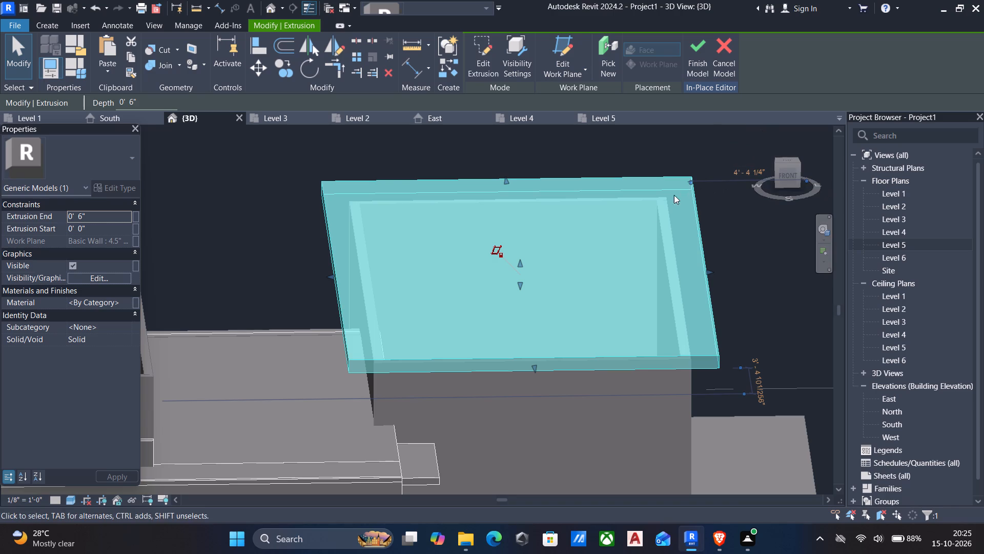
Start another solid extrusion in the same in-place model, with the top face of the 4" rooftop walls as work plane.
{"action": "scroll", "coordinate": [653, 211], "scroll_direction": "down", "scroll_amount": 4}
{"action": "middle_click_drag", "start_coordinate": [444, 261], "coordinate": [592, 228]}
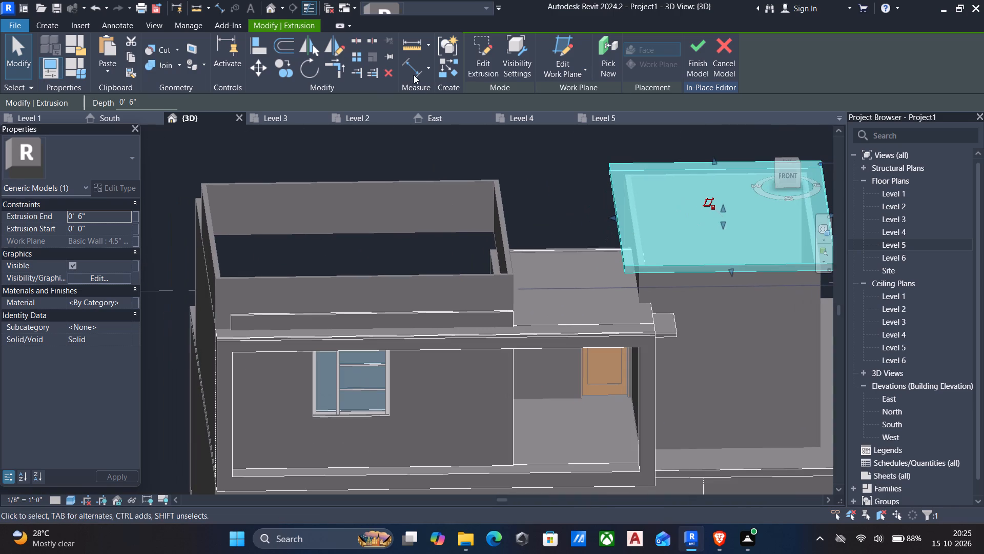
{"action": "left_click", "coordinate": [33, 21]}
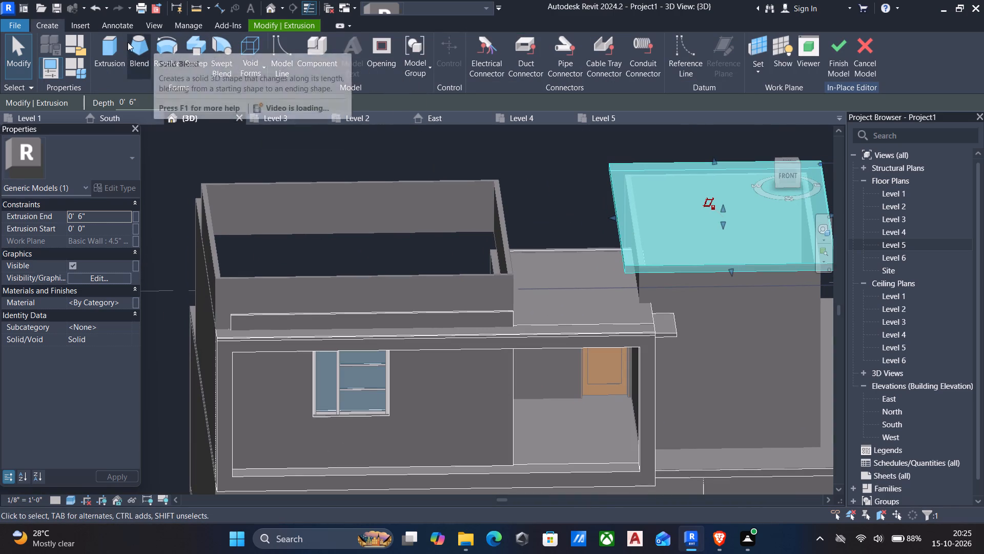
{"action": "left_click", "coordinate": [108, 49]}
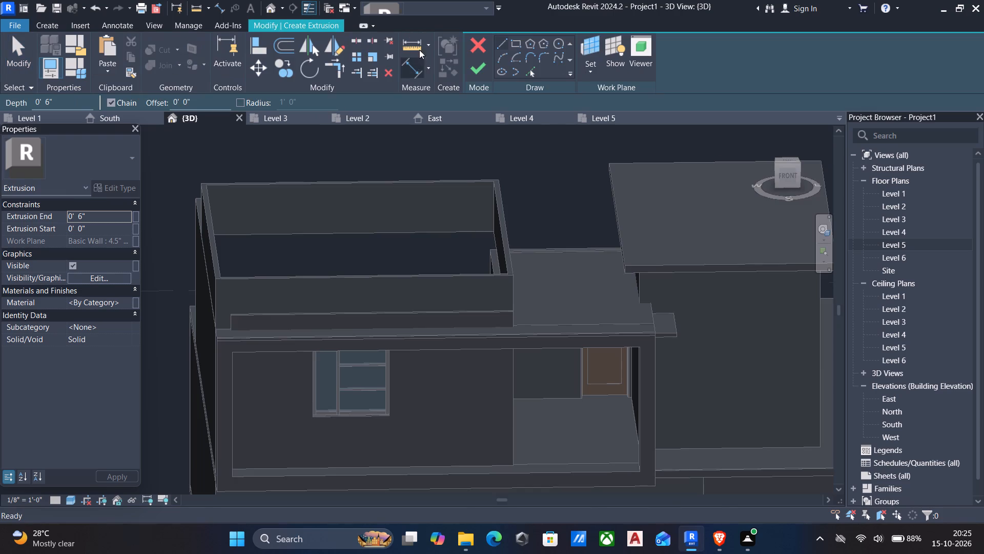
{"action": "left_click", "coordinate": [590, 74]}
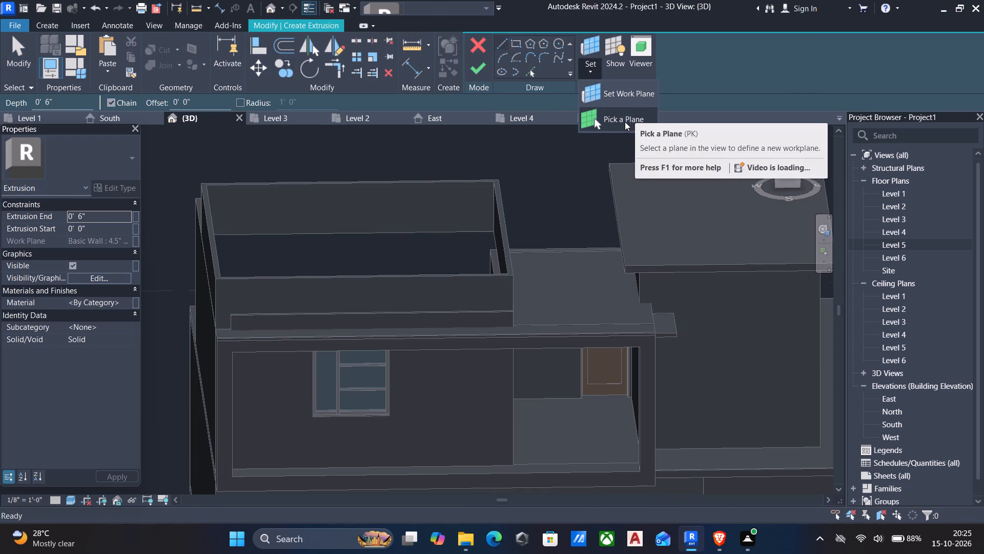
{"action": "left_click", "coordinate": [625, 122]}
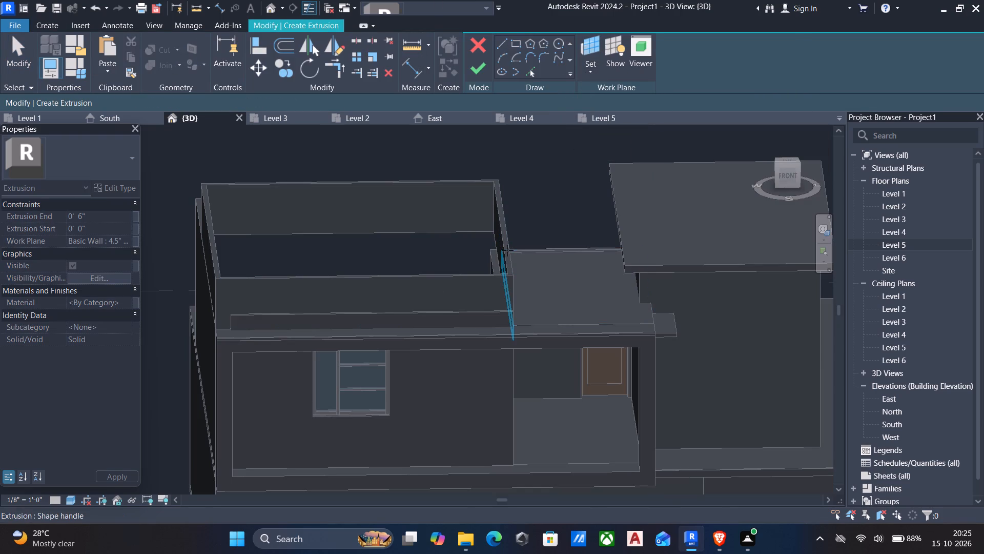
{"action": "scroll", "coordinate": [507, 247], "scroll_direction": "up", "scroll_amount": 4}
{"action": "left_click", "coordinate": [506, 241]}
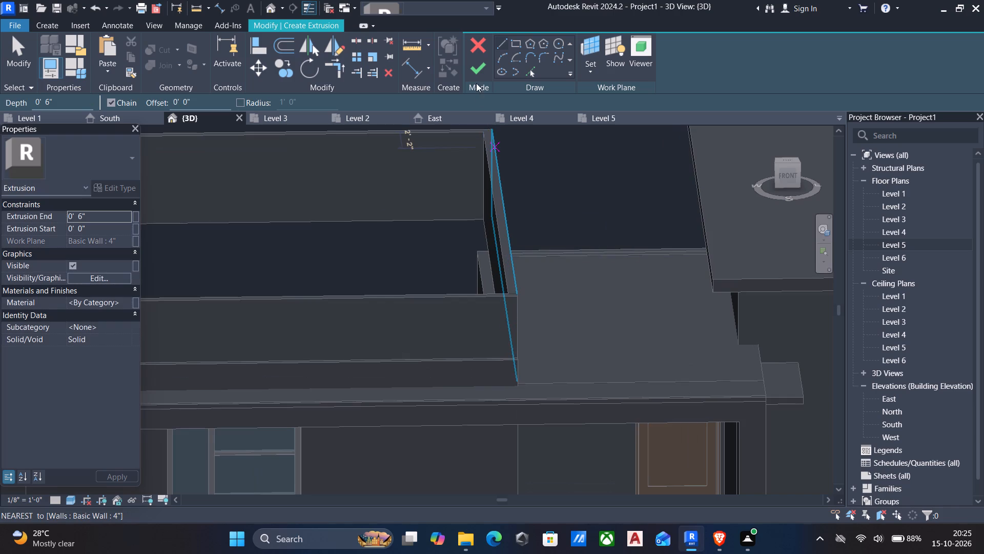
Sketch a rectangle around the outer corners of the 4" rooftop walls, offset 2' 0" outward.
{"action": "left_click", "coordinate": [514, 45]}
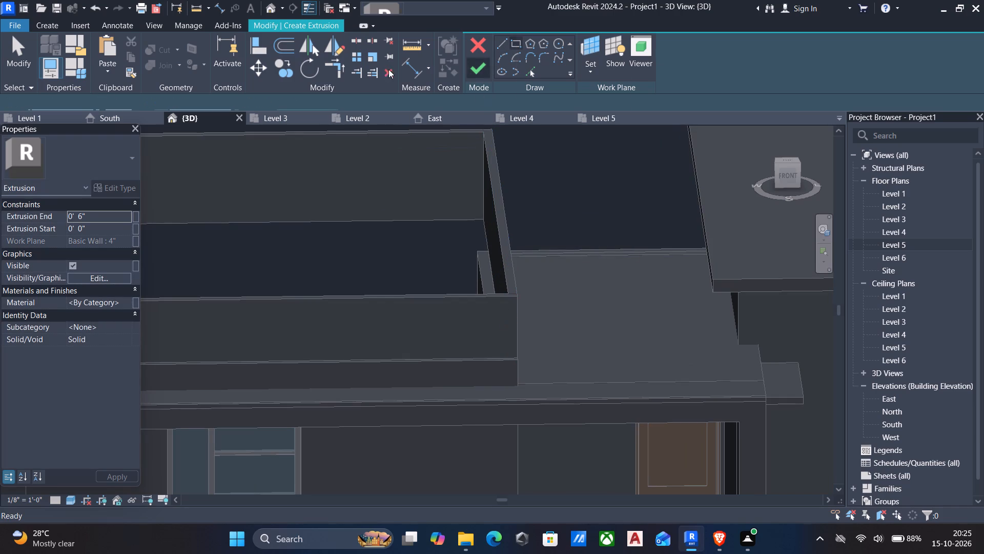
{"action": "left_click_drag", "start_coordinate": [225, 101], "coordinate": [26, 86]}
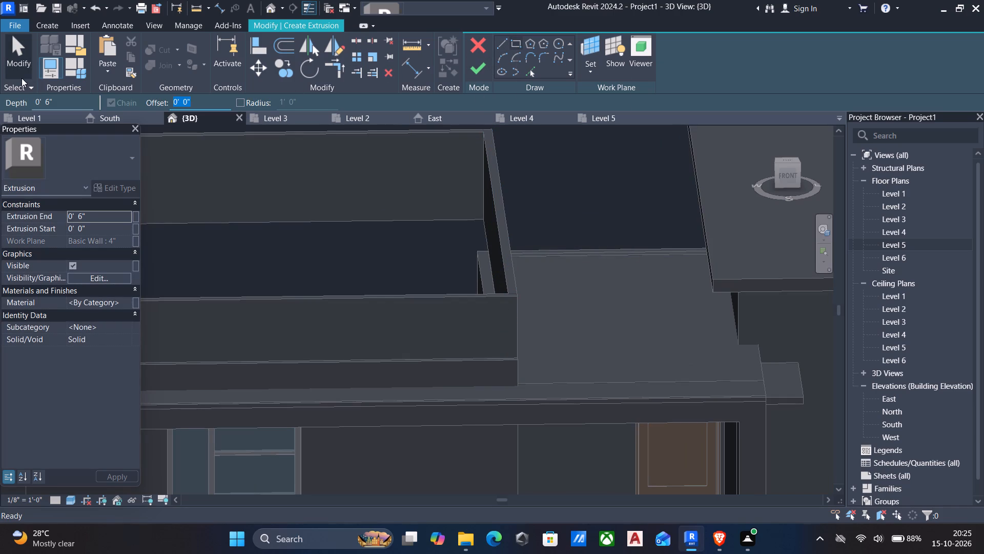
{"action": "type", "text": "2'"}
{"action": "middle_click_drag", "start_coordinate": [188, 178], "coordinate": [344, 176]}
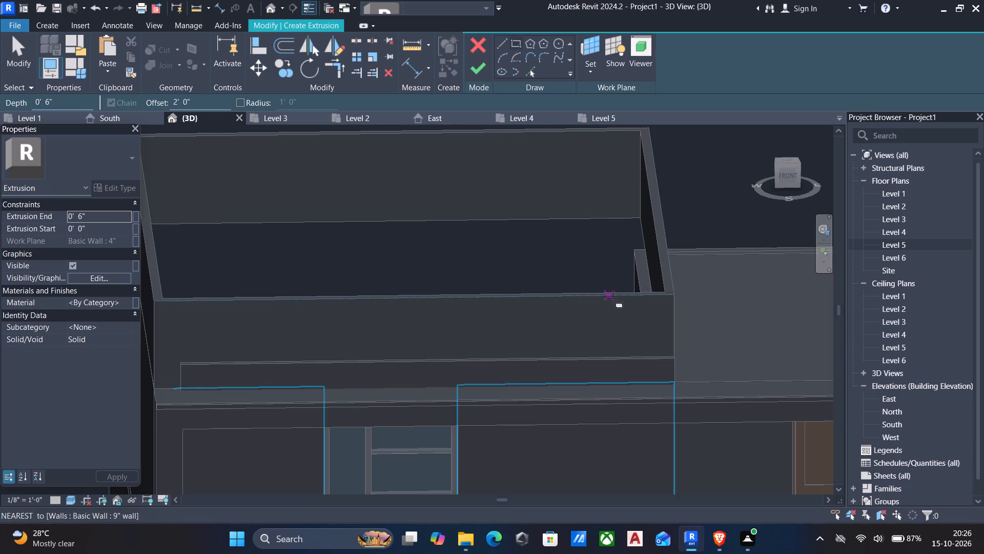
{"action": "left_click", "coordinate": [674, 294]}
{"action": "middle_click_drag", "start_coordinate": [588, 268], "coordinate": [647, 365]}
{"action": "scroll", "coordinate": [640, 340], "scroll_direction": "down", "scroll_amount": 1}
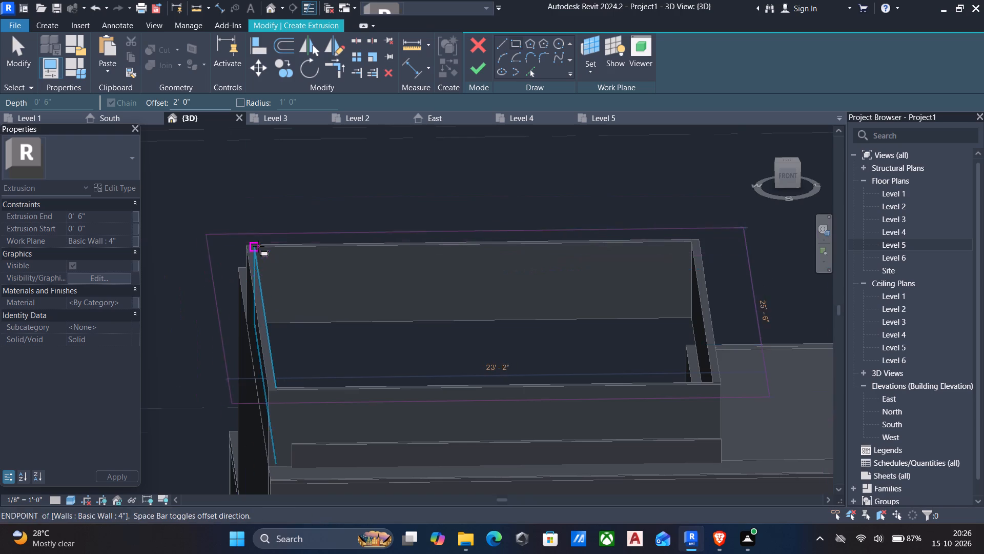
{"action": "scroll", "coordinate": [258, 246], "scroll_direction": "up", "scroll_amount": 9}
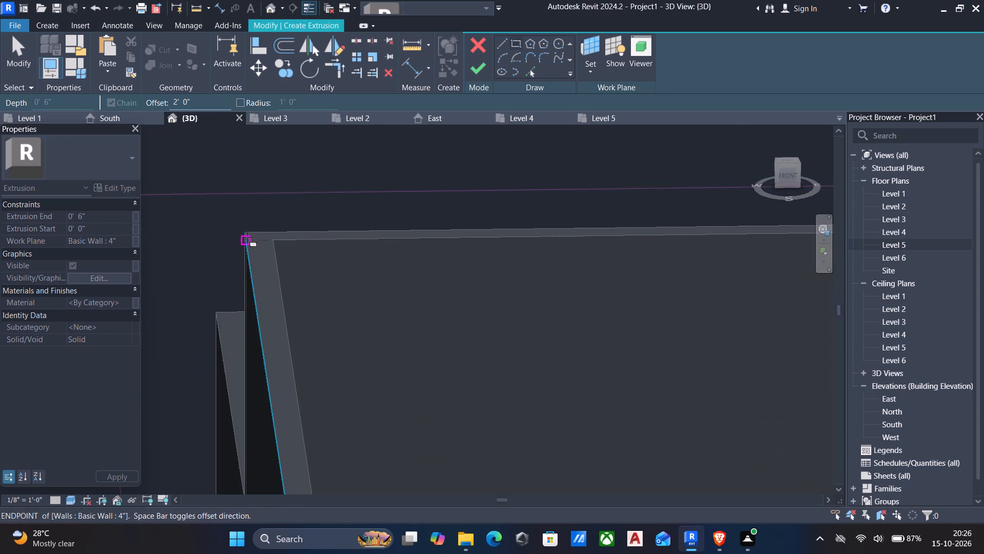
{"action": "left_click", "coordinate": [247, 232]}
{"action": "scroll", "coordinate": [328, 243], "scroll_direction": "down", "scroll_amount": 6}
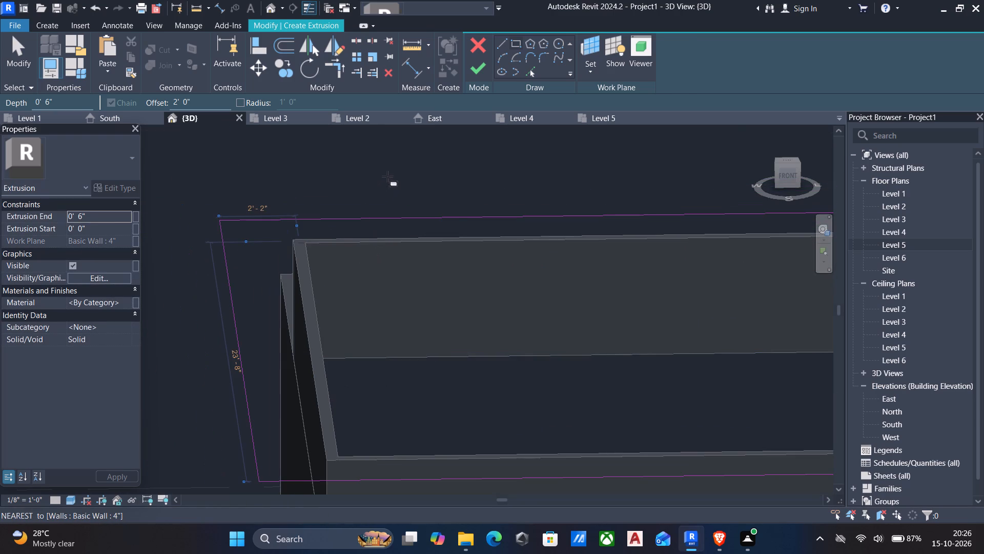
Set the extrusion end to 1' 0", finish the roof slab over the rooftop walls and finish the in-place model.
{"action": "left_click", "coordinate": [115, 214]}
{"action": "type", "text": "1'"}
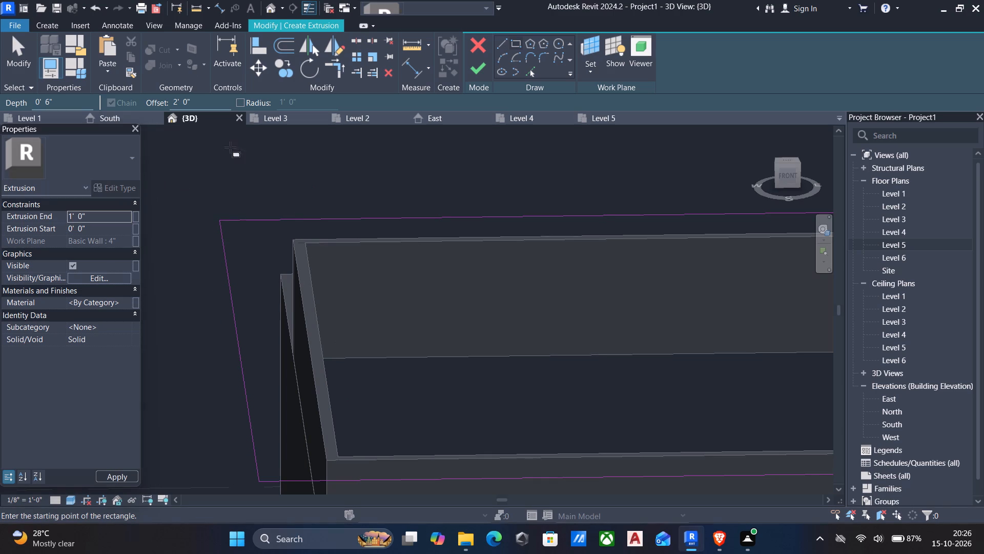
{"action": "left_click", "coordinate": [473, 73]}
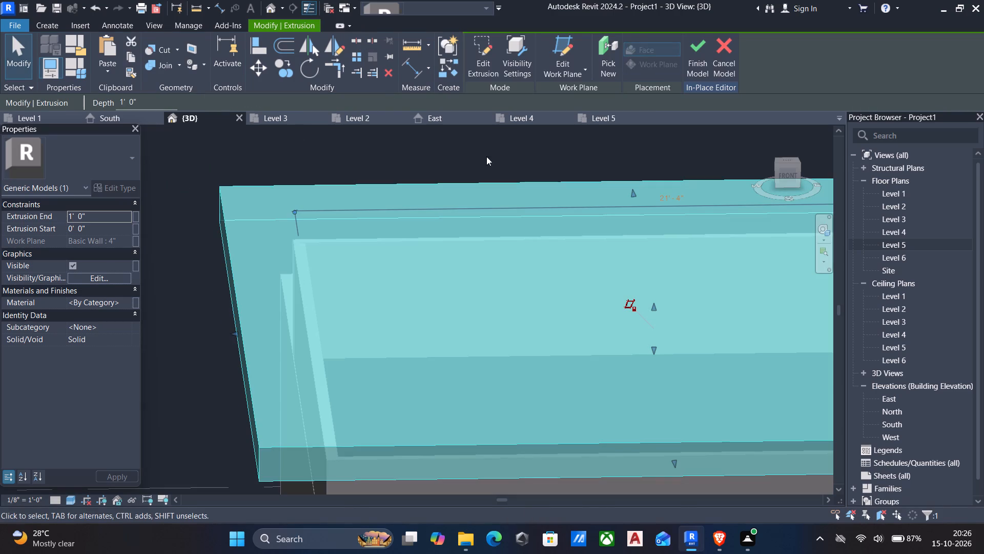
{"action": "left_click", "coordinate": [695, 55]}
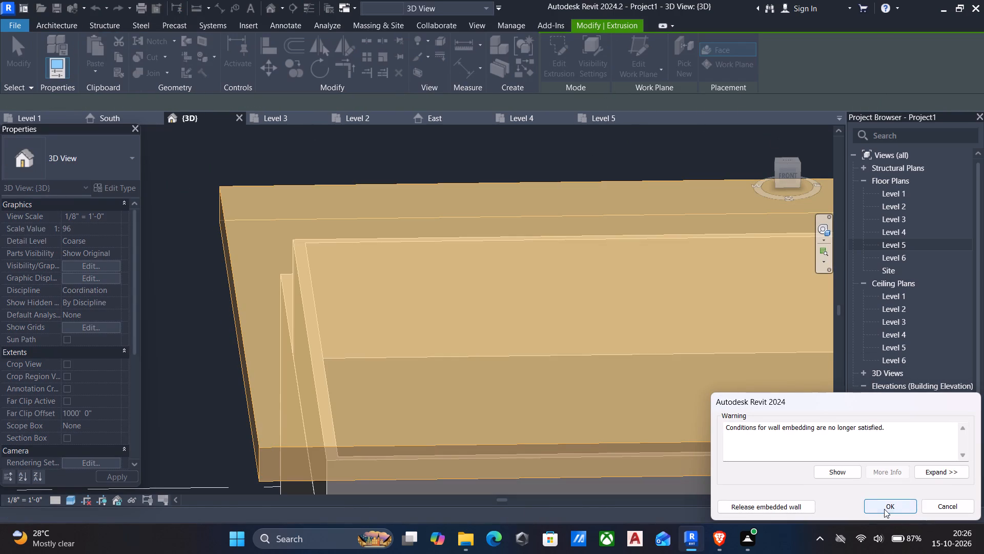
{"action": "left_click", "coordinate": [884, 509]}
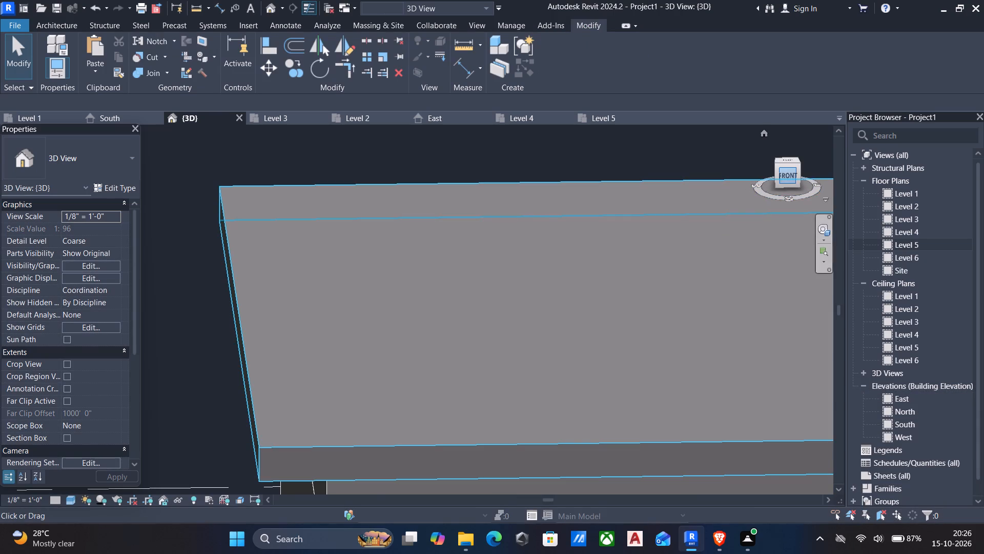
Orient the 3D view to the front and select the in-place model at the roof slab over the upper room.
{"action": "left_click", "coordinate": [781, 175]}
{"action": "scroll", "coordinate": [428, 326], "scroll_direction": "up", "scroll_amount": 2}
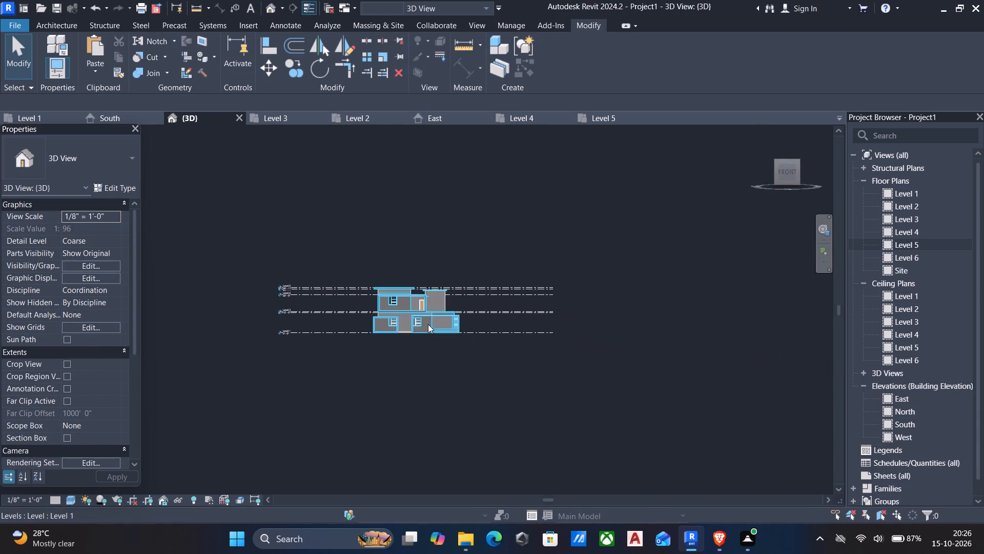
{"action": "scroll", "coordinate": [428, 324], "scroll_direction": "up", "scroll_amount": 3}
{"action": "scroll", "coordinate": [380, 253], "scroll_direction": "up", "scroll_amount": 11}
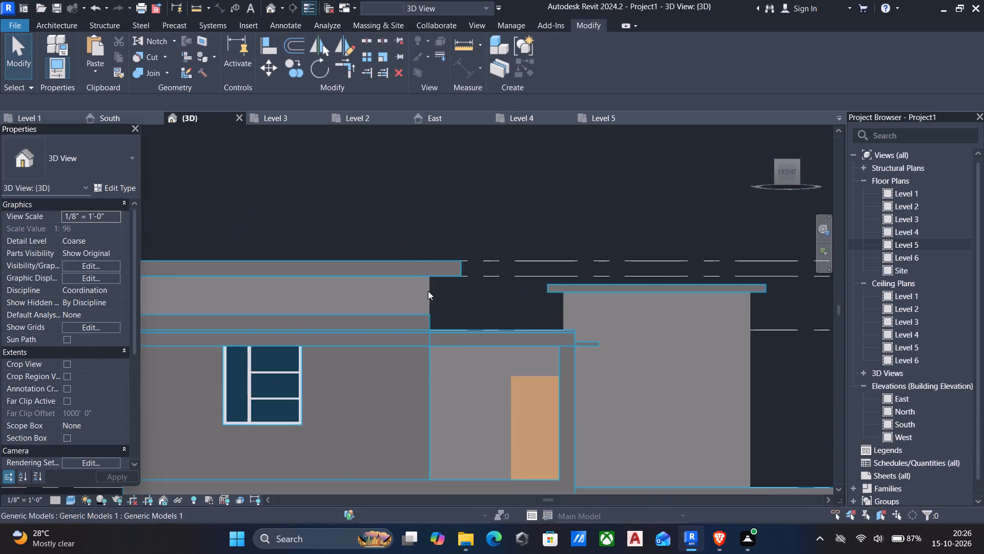
{"action": "middle_click_drag", "start_coordinate": [432, 301], "coordinate": [426, 278]}
{"action": "left_click", "coordinate": [549, 268]}
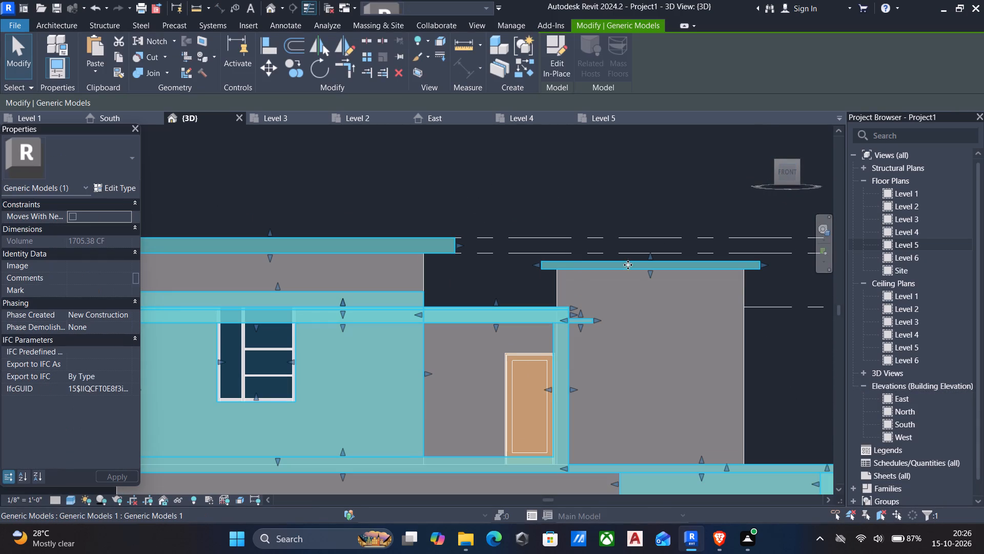
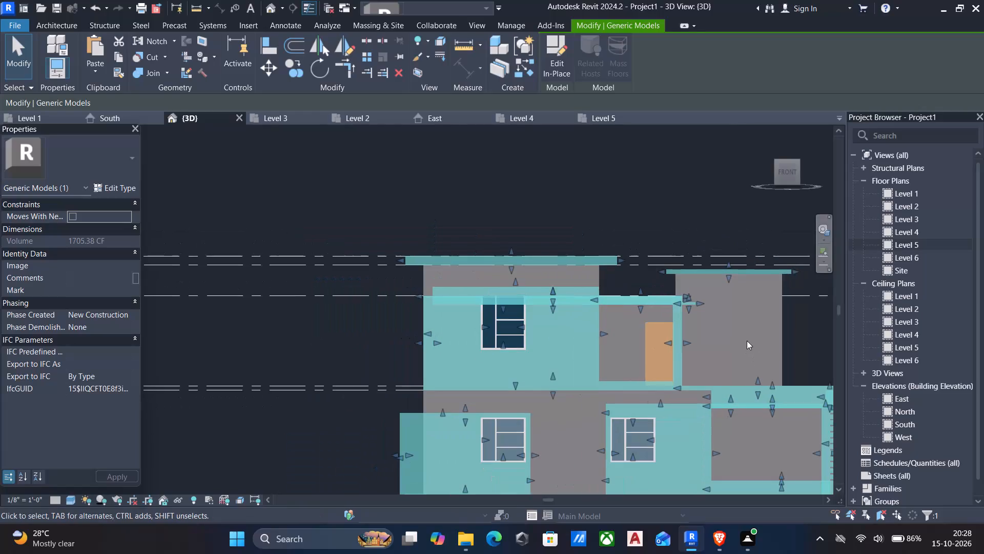
Edit the selected in-place model and start a new solid extrusion with the front face of the upper room's roof slab as work plane.
{"action": "middle_click_drag", "start_coordinate": [744, 344], "coordinate": [578, 434], "text": "shift"}
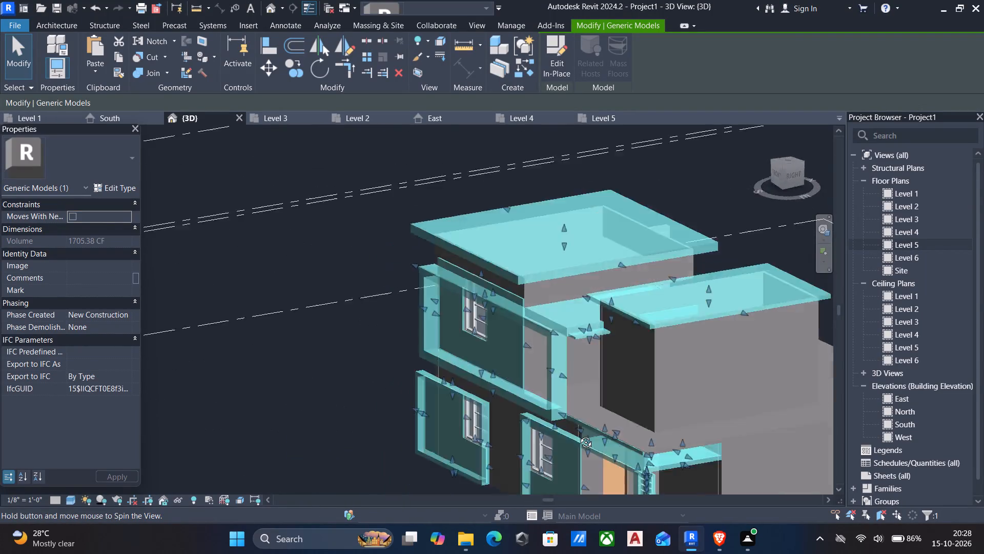
{"action": "middle_click_drag", "start_coordinate": [578, 434], "coordinate": [690, 333], "text": "shift"}
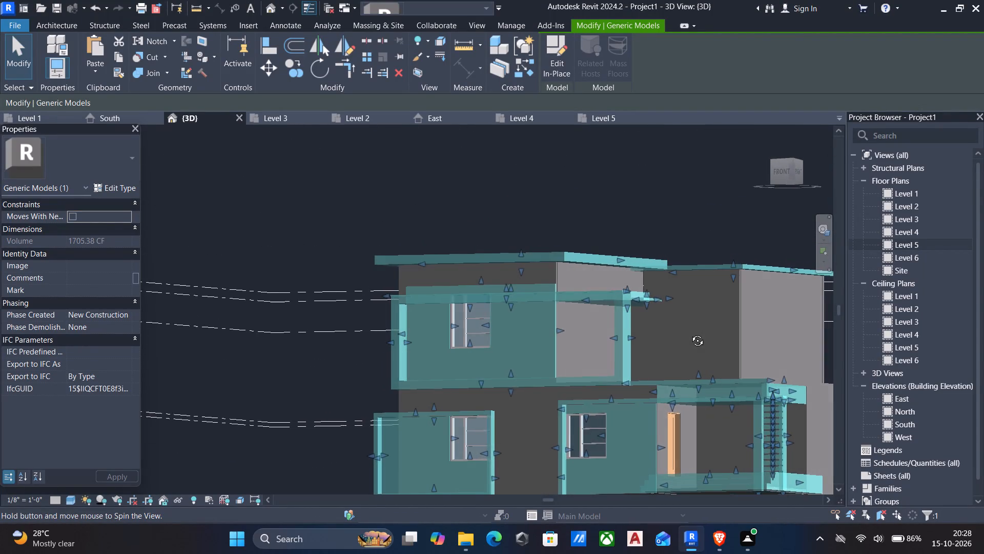
{"action": "middle_click_drag", "start_coordinate": [690, 333], "coordinate": [690, 334], "text": "shift"}
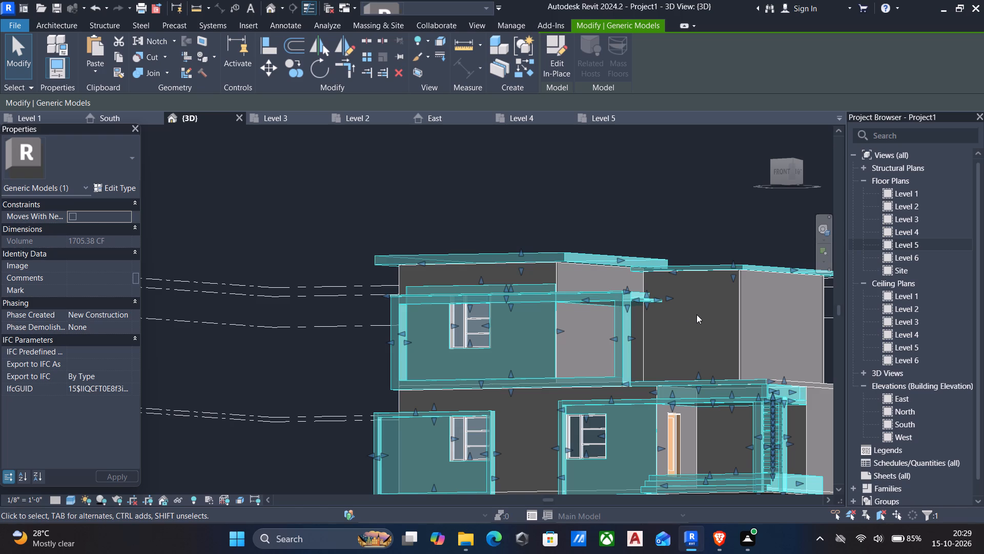
{"action": "middle_click_drag", "start_coordinate": [696, 315], "coordinate": [776, 332]}
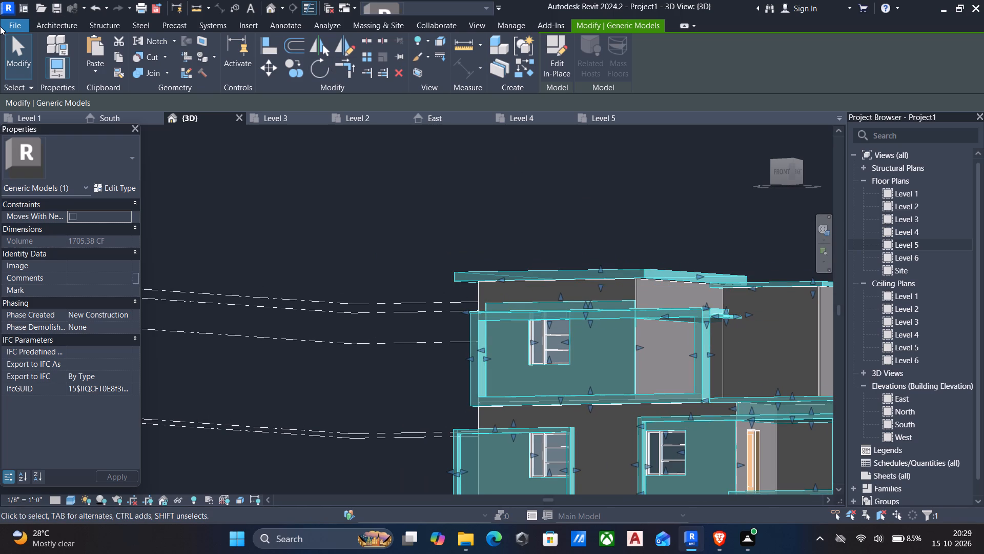
{"action": "left_click", "coordinate": [562, 47]}
{"action": "left_click", "coordinate": [34, 24]}
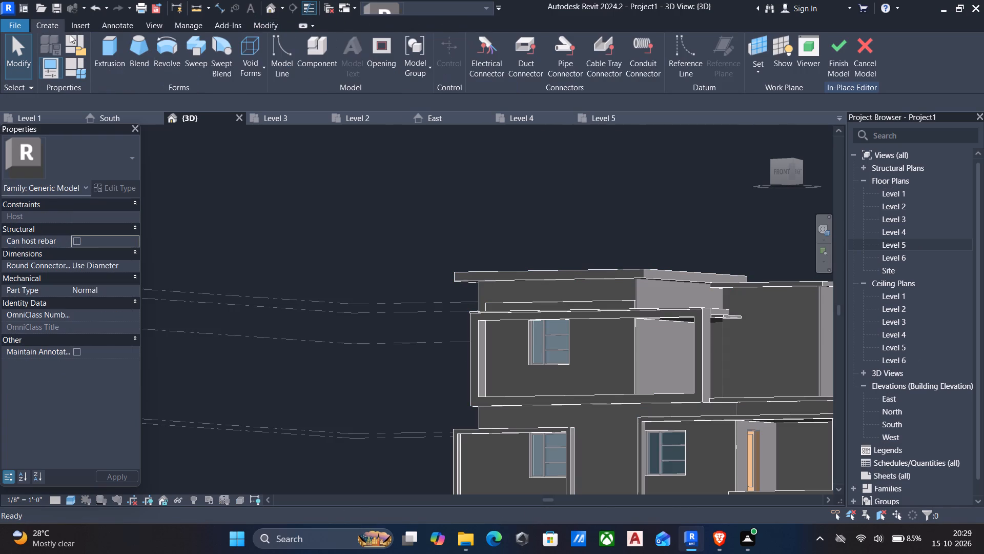
{"action": "left_click", "coordinate": [109, 54]}
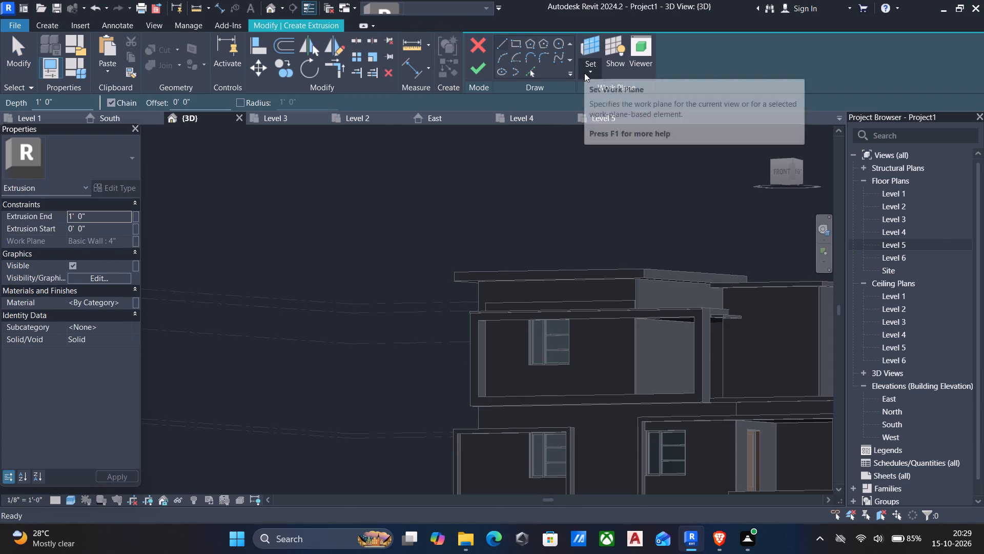
{"action": "left_click", "coordinate": [584, 73]}
{"action": "left_click", "coordinate": [608, 115]}
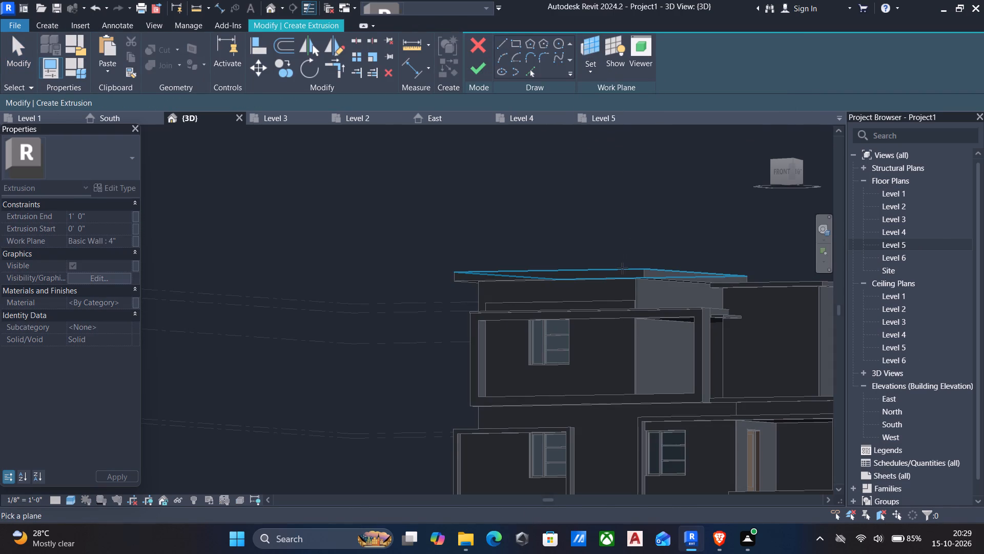
{"action": "scroll", "coordinate": [595, 283], "scroll_direction": "up", "scroll_amount": 4}
{"action": "left_click", "coordinate": [596, 273]}
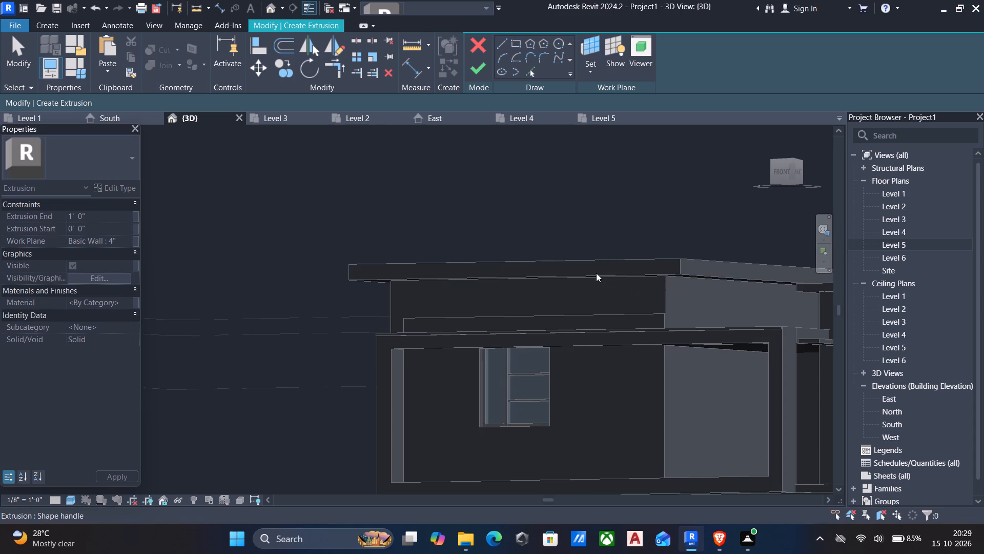
Sketch a rectangle across the full width of the roof slab's front face, from its top corner down about 6".
{"action": "left_click", "coordinate": [511, 44]}
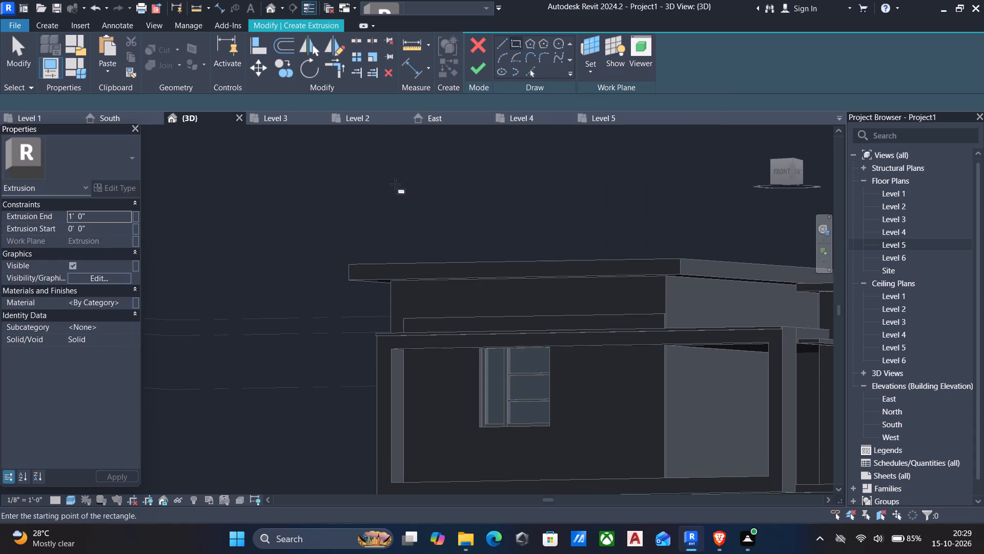
{"action": "scroll", "coordinate": [357, 254], "scroll_direction": "up", "scroll_amount": 3}
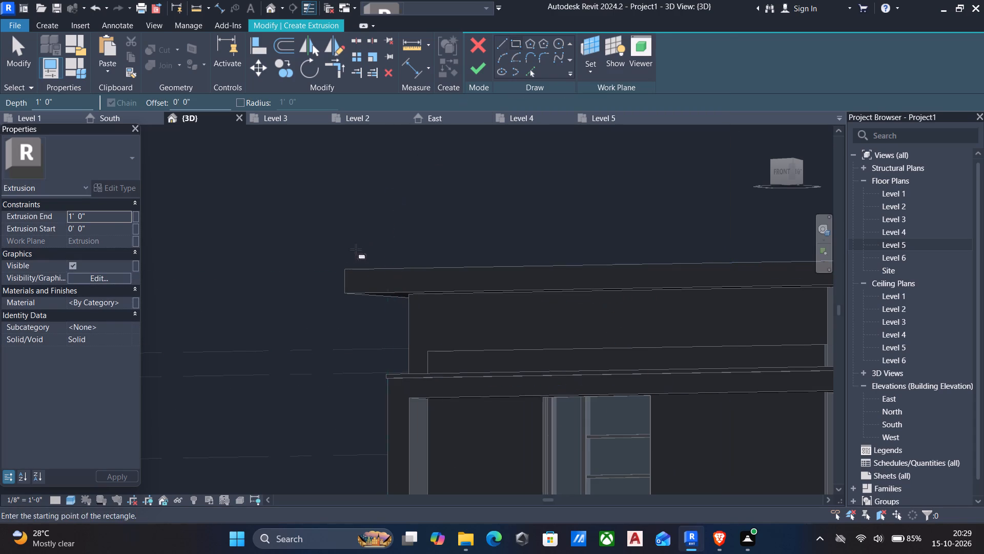
{"action": "left_click", "coordinate": [347, 267]}
{"action": "middle_click_drag", "start_coordinate": [546, 271], "coordinate": [522, 296]}
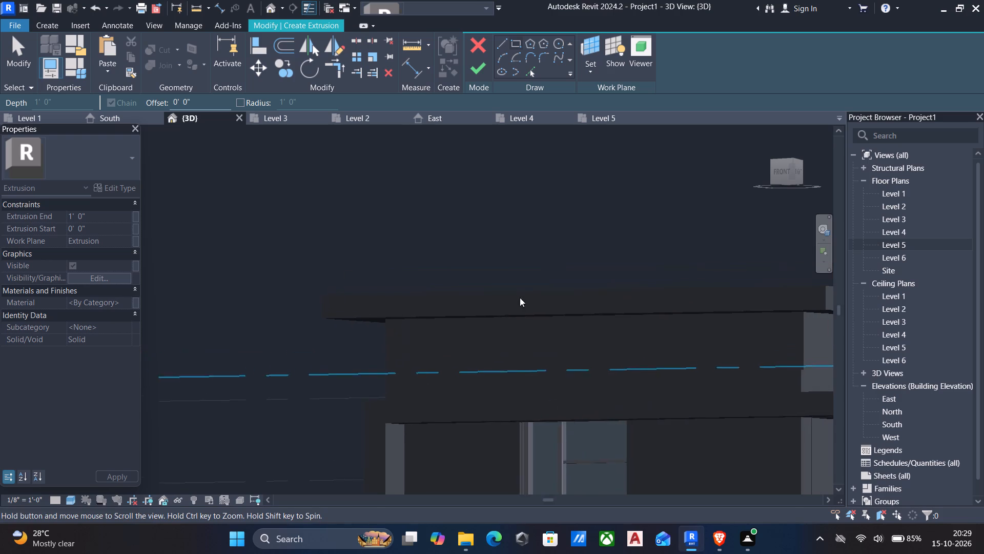
{"action": "scroll", "coordinate": [549, 305], "scroll_direction": "down", "scroll_amount": 2}
{"action": "middle_click_drag", "start_coordinate": [605, 307], "coordinate": [522, 309]}
{"action": "scroll", "coordinate": [624, 302], "scroll_direction": "up", "scroll_amount": 5}
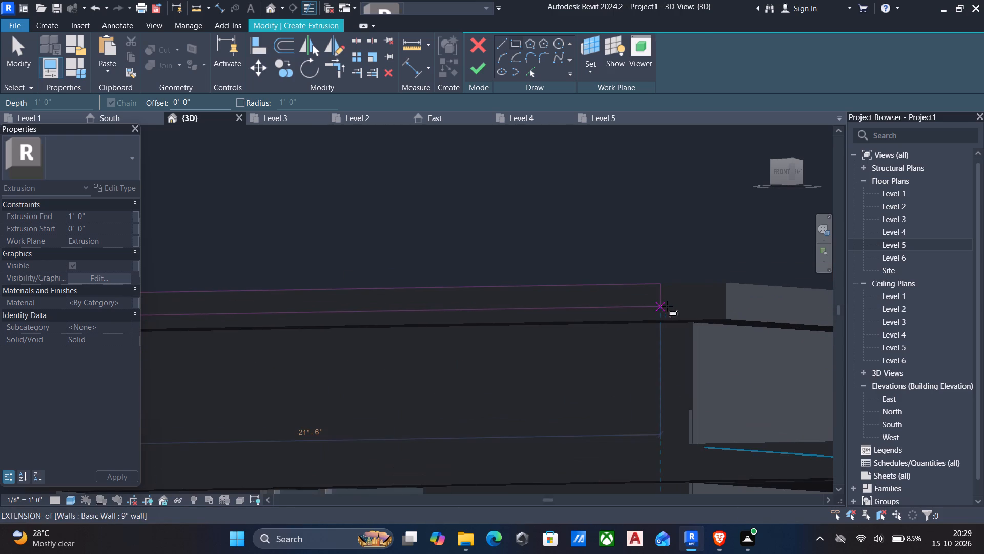
{"action": "left_click", "coordinate": [722, 300]}
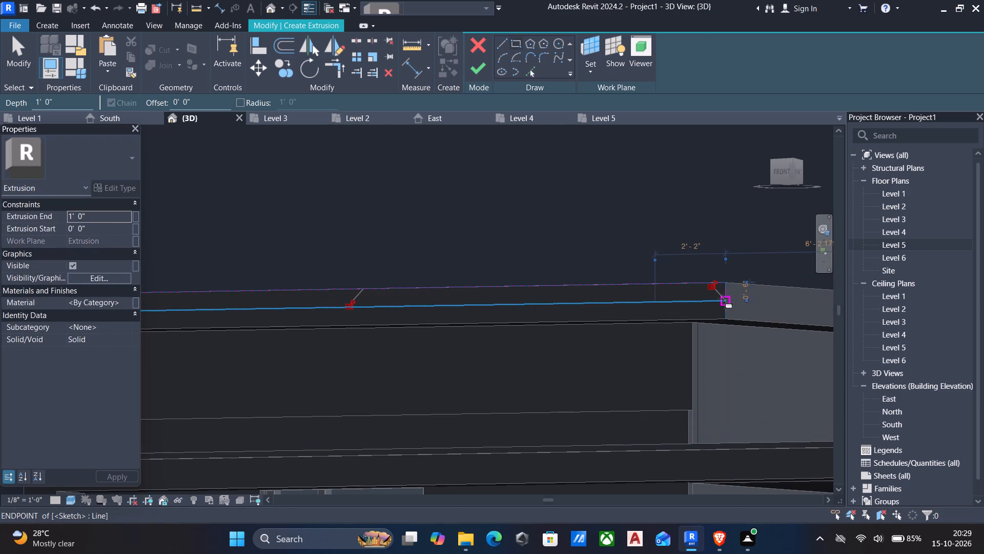
{"action": "key", "text": "Escape"}
{"action": "key", "text": "Escape"}
Set the rectangle's lower line 2" below the top edge of the roof slab.
{"action": "left_click", "coordinate": [669, 300]}
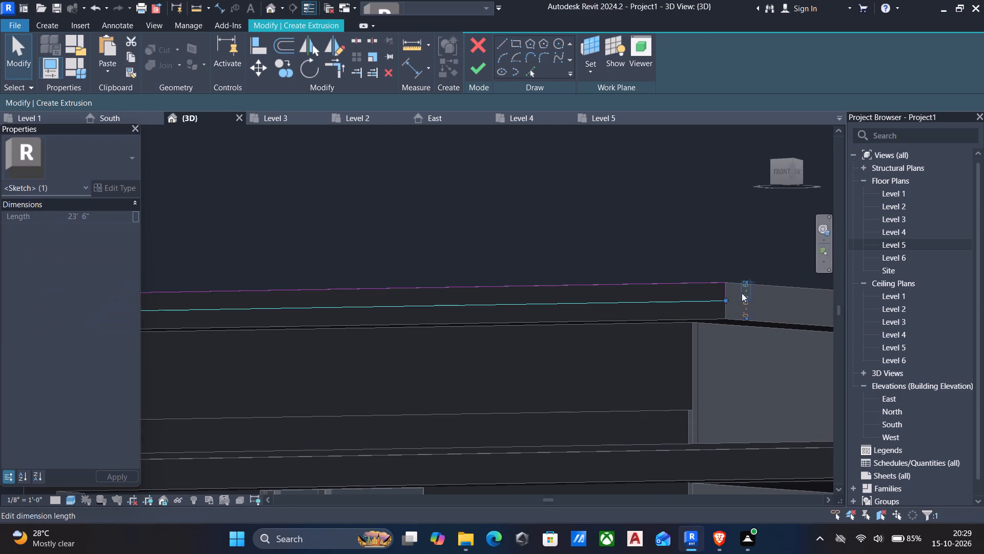
{"action": "scroll", "coordinate": [744, 296], "scroll_direction": "up", "scroll_amount": 11}
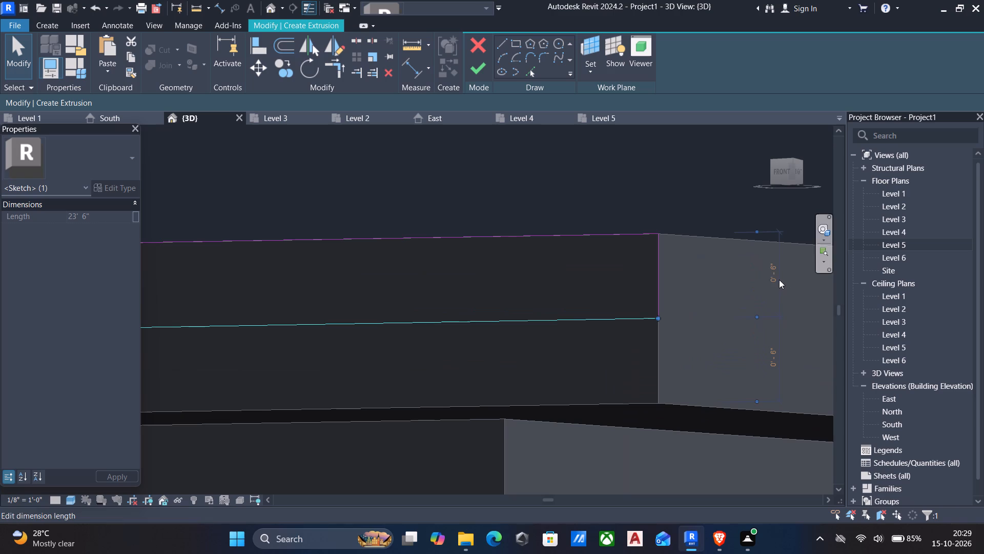
{"action": "left_click", "coordinate": [772, 273]}
{"action": "key", "text": "2"}
{"action": "key", "text": "shift+quotedbl"}
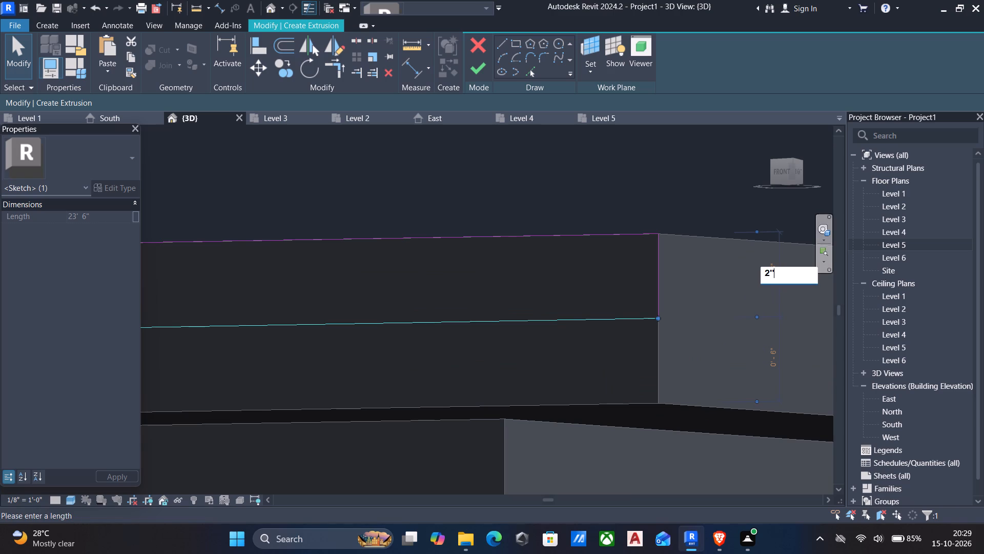
{"action": "key", "text": "Return"}
{"action": "scroll", "coordinate": [770, 281], "scroll_direction": "down", "scroll_amount": 4}
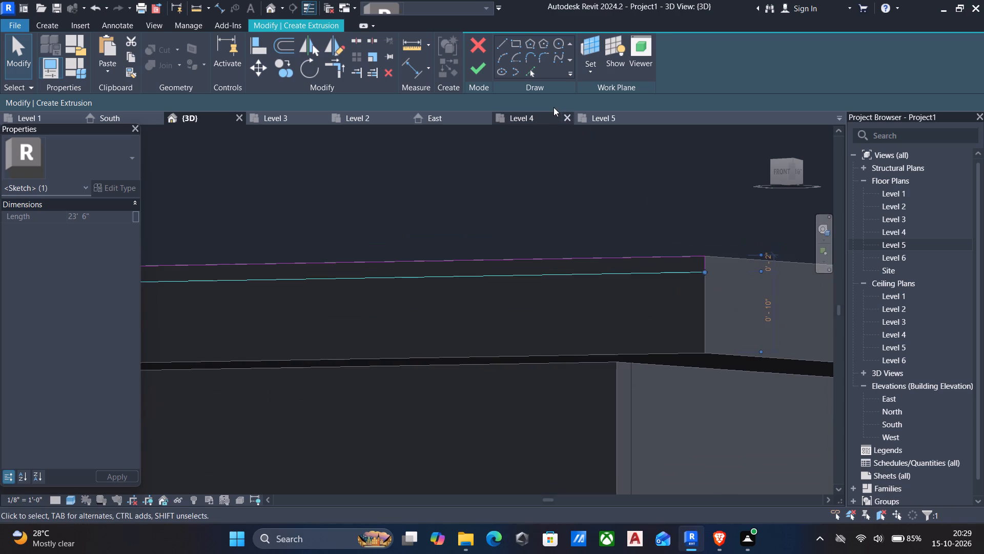
Finish the sketch, set the extrusion end to 2" for the roof slab's front trim band, and finish the in-place model.
{"action": "left_click", "coordinate": [481, 67]}
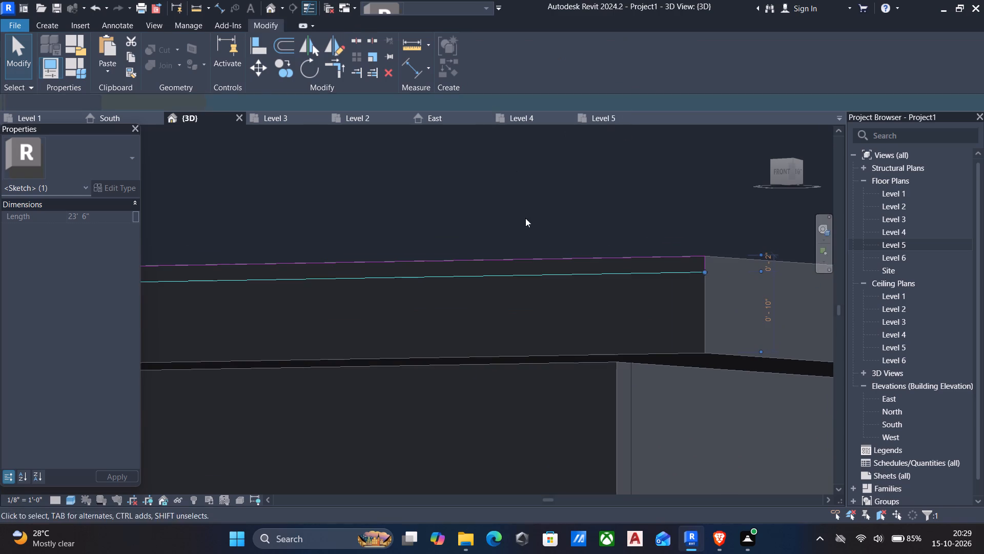
{"action": "scroll", "coordinate": [541, 298], "scroll_direction": "down", "scroll_amount": 3}
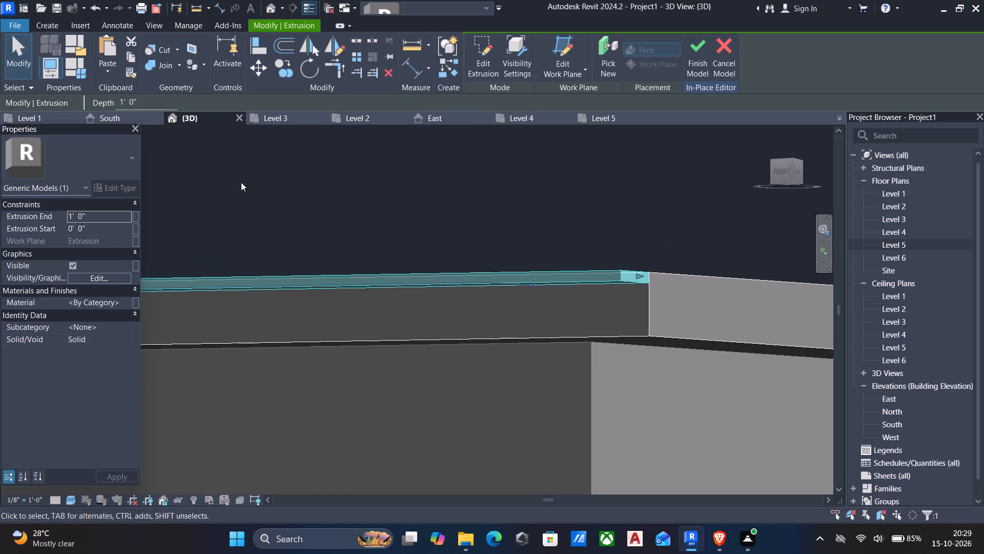
{"action": "left_click", "coordinate": [106, 215]}
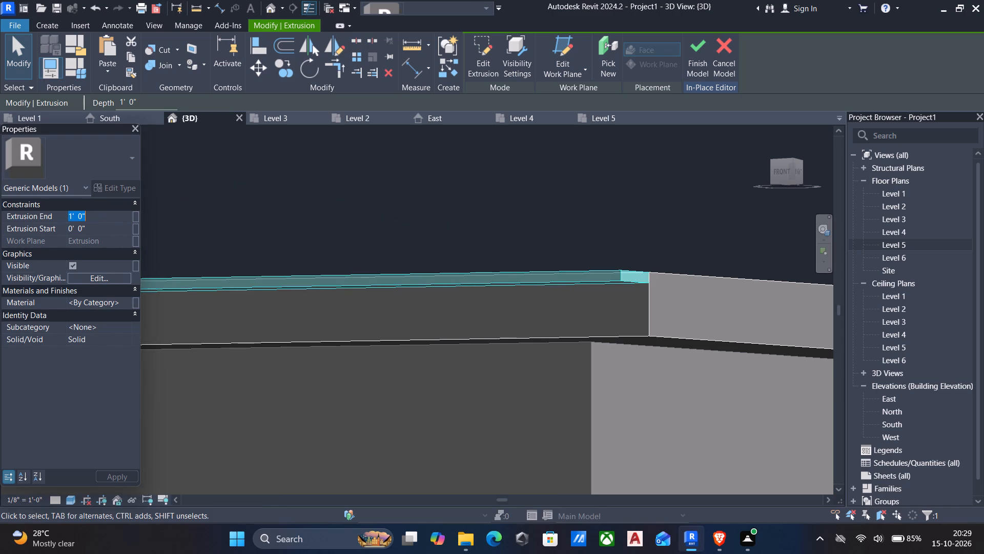
{"action": "type", "text": "2\""}
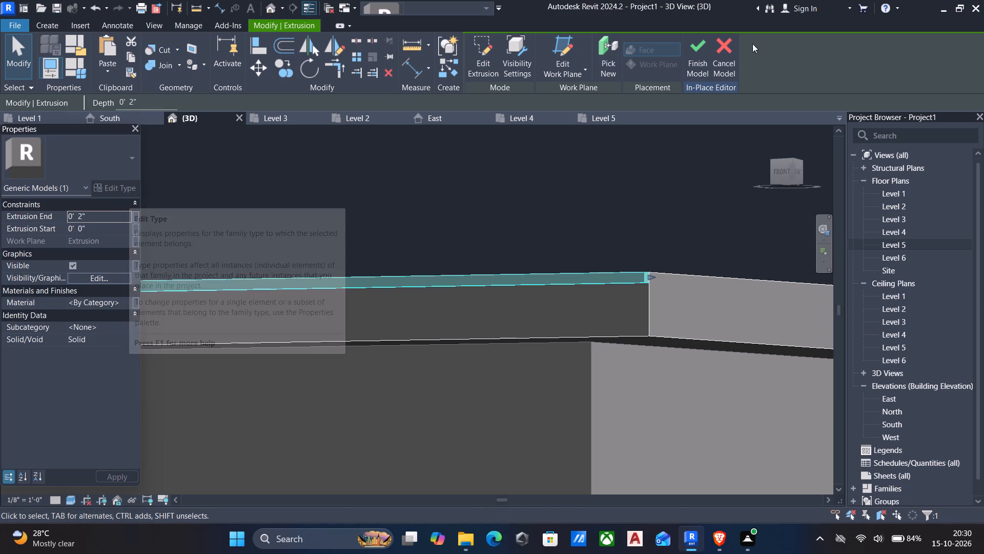
{"action": "left_click", "coordinate": [704, 48]}
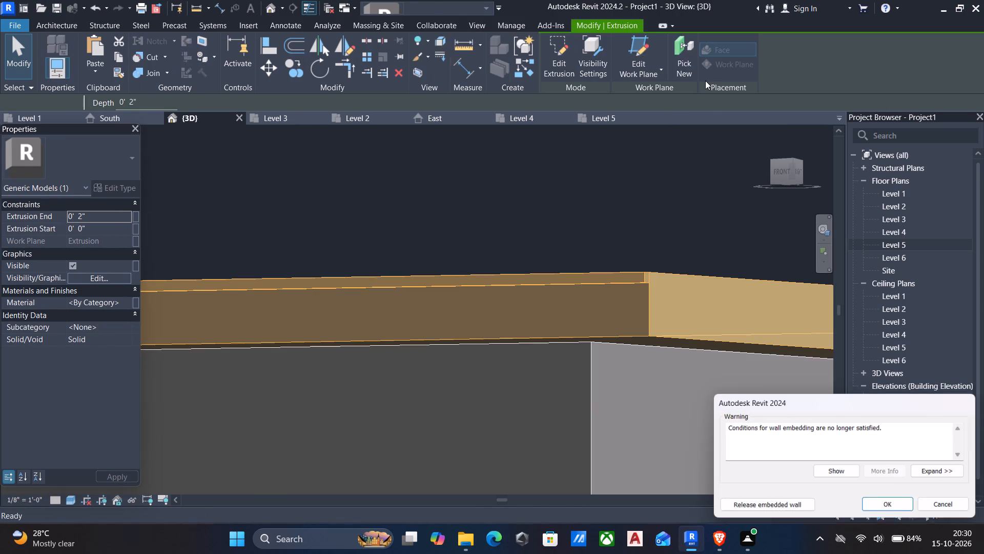
{"action": "left_click", "coordinate": [879, 510]}
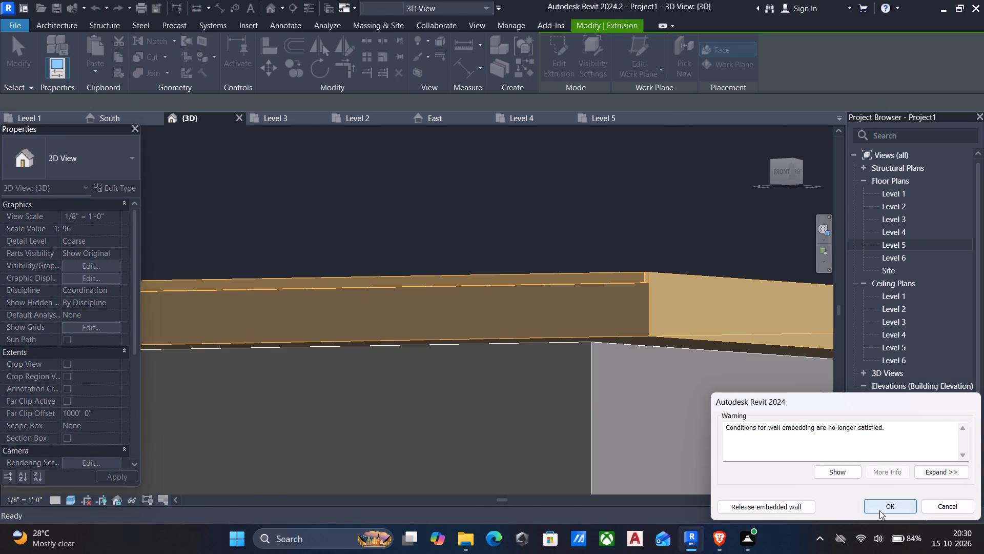
Reopen the in-place model containing the roof slab and its front trim band for editing.
{"action": "scroll", "coordinate": [768, 312], "scroll_direction": "down", "scroll_amount": 6}
{"action": "middle_click_drag", "start_coordinate": [668, 319], "coordinate": [628, 285]}
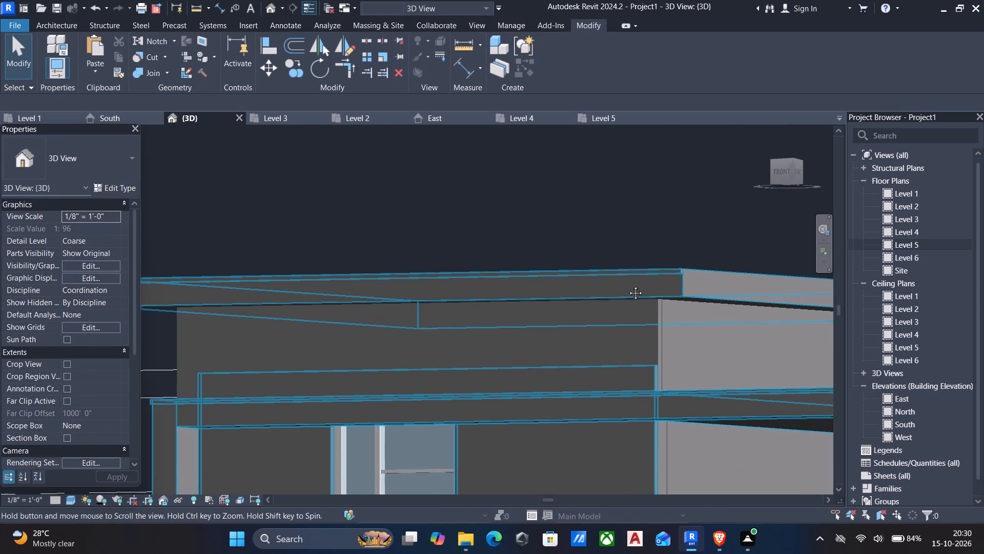
{"action": "middle_click_drag", "start_coordinate": [628, 285], "coordinate": [627, 272]}
{"action": "left_click", "coordinate": [627, 249]}
{"action": "left_click", "coordinate": [540, 70]}
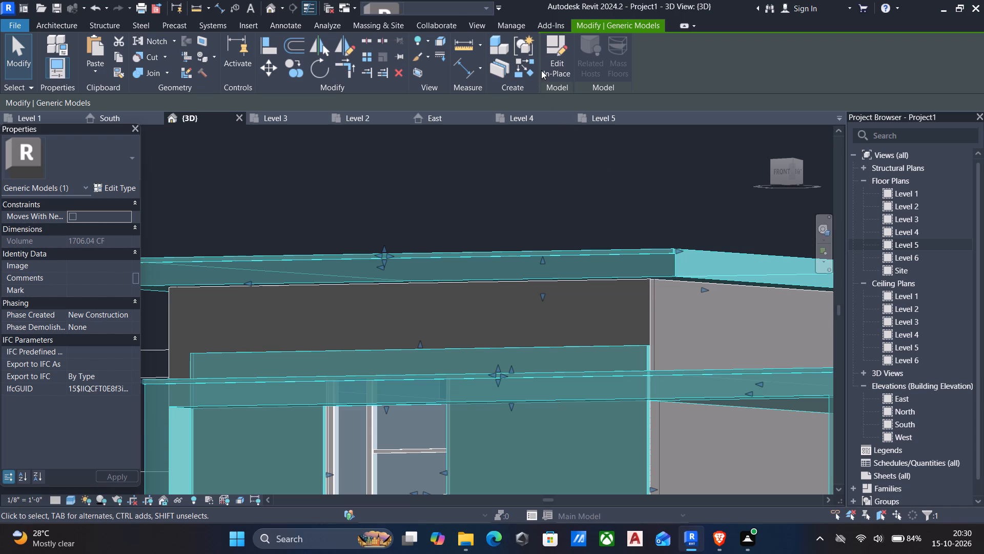
{"action": "left_click", "coordinate": [553, 70]}
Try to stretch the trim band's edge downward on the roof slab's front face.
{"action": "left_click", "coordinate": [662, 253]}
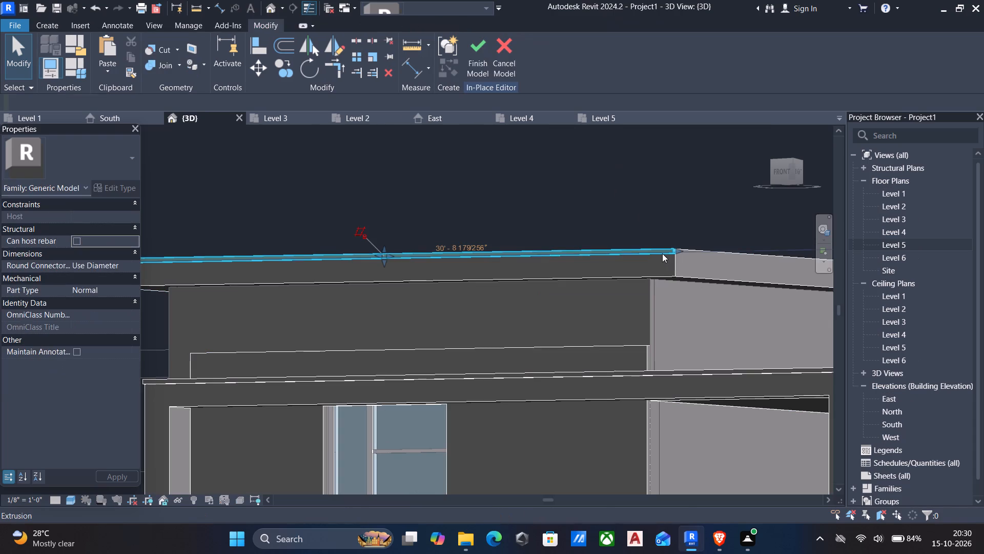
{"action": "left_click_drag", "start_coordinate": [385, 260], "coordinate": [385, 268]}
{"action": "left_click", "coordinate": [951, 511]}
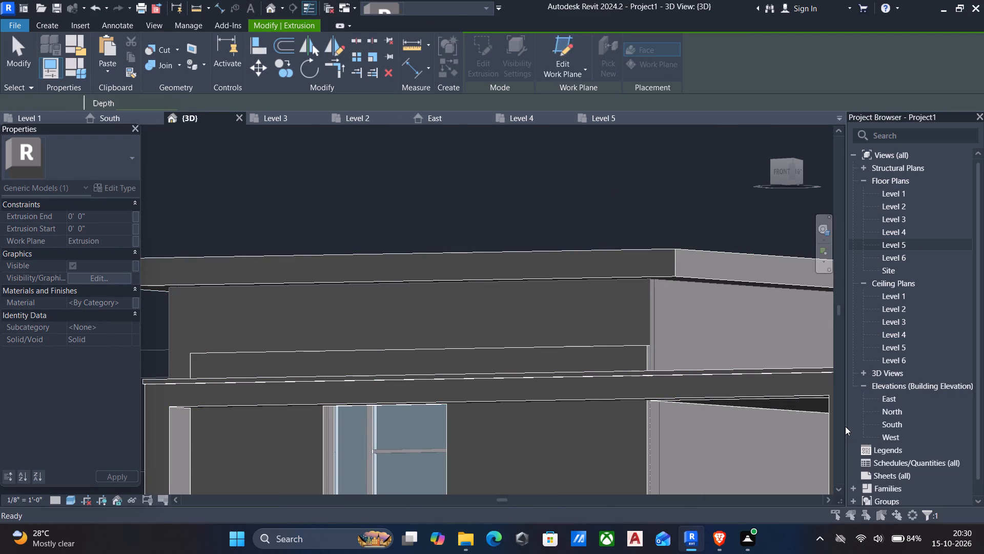
Edit the trim band's sketch, nudge its lower line down to 3 1/2" below the slab's top edge, and finish the in-place model.
{"action": "left_click", "coordinate": [595, 250]}
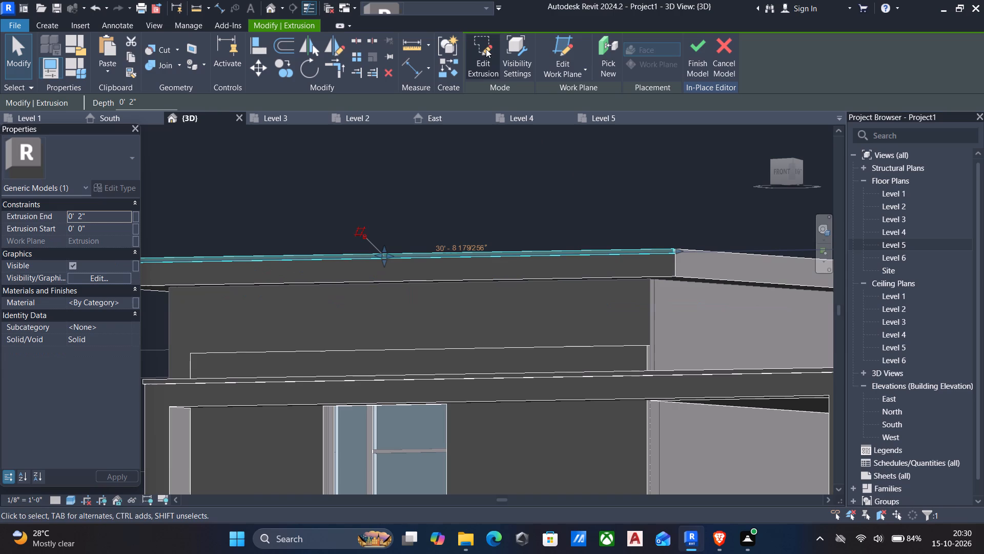
{"action": "left_click", "coordinate": [486, 48]}
{"action": "scroll", "coordinate": [558, 263], "scroll_direction": "up", "scroll_amount": 4}
{"action": "left_click", "coordinate": [551, 251]}
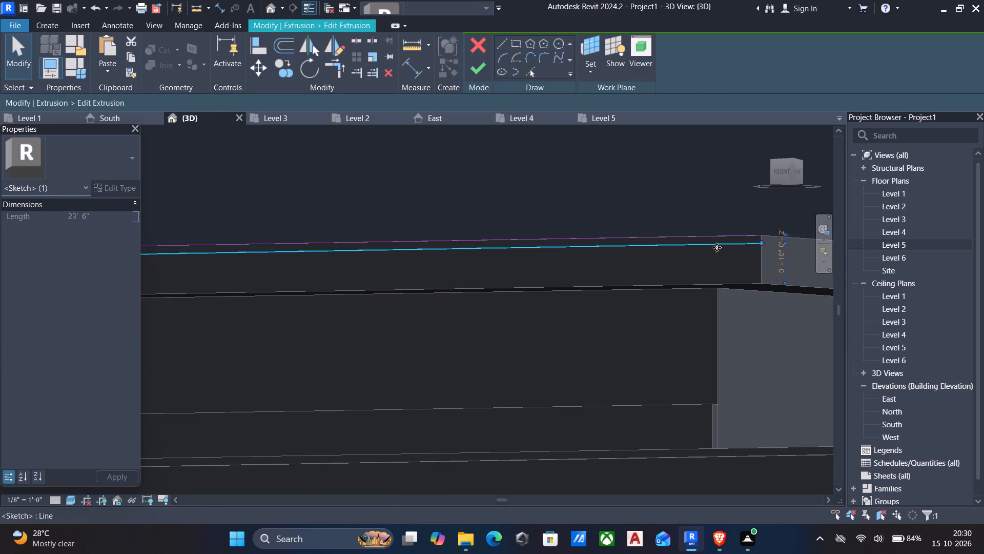
{"action": "key", "text": "Down"}
{"action": "key", "text": "Down"}
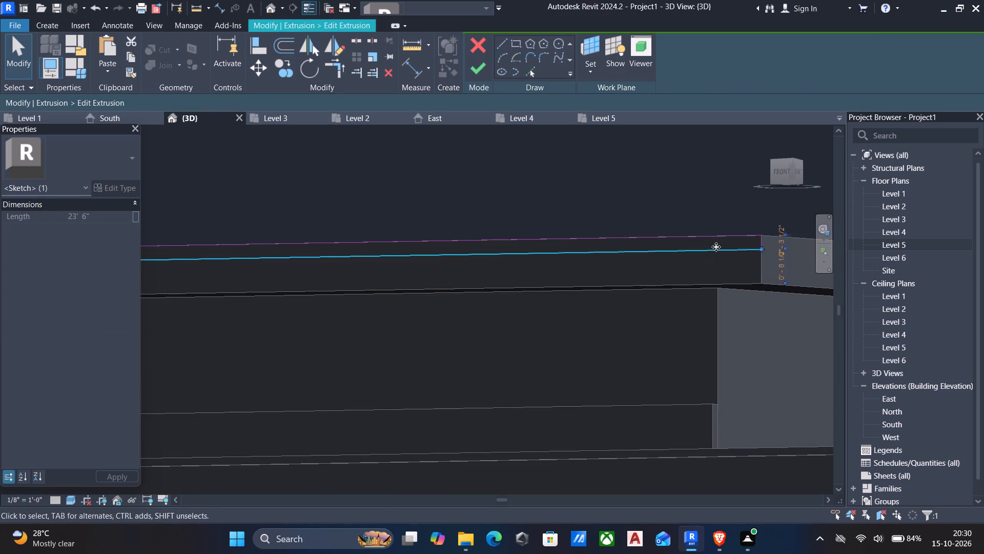
{"action": "left_click", "coordinate": [479, 66]}
{"action": "left_click", "coordinate": [693, 50]}
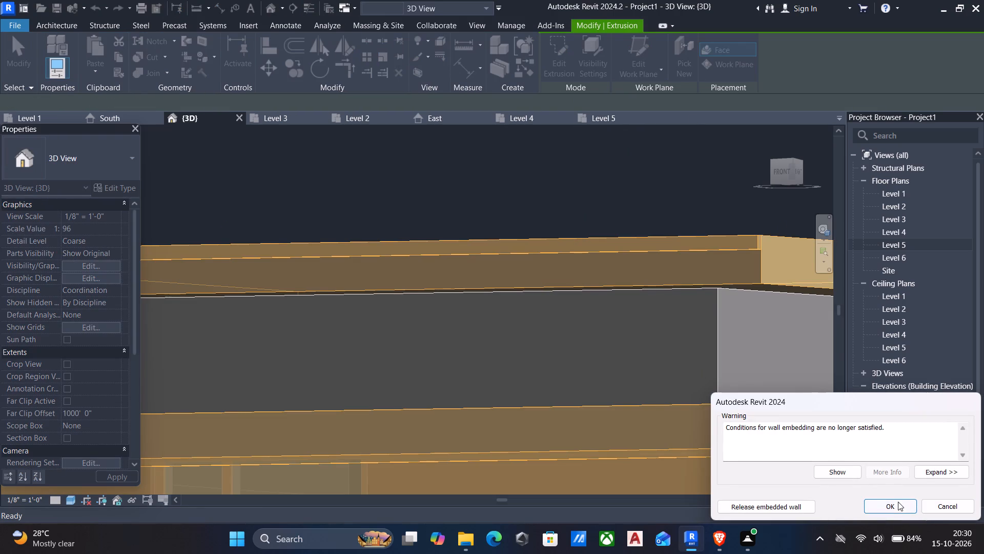
{"action": "left_click", "coordinate": [897, 503]}
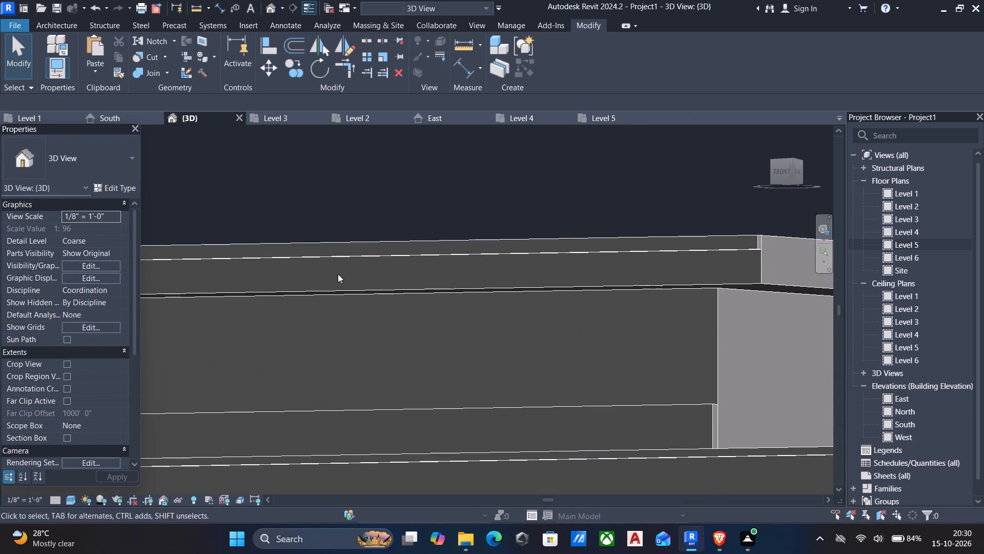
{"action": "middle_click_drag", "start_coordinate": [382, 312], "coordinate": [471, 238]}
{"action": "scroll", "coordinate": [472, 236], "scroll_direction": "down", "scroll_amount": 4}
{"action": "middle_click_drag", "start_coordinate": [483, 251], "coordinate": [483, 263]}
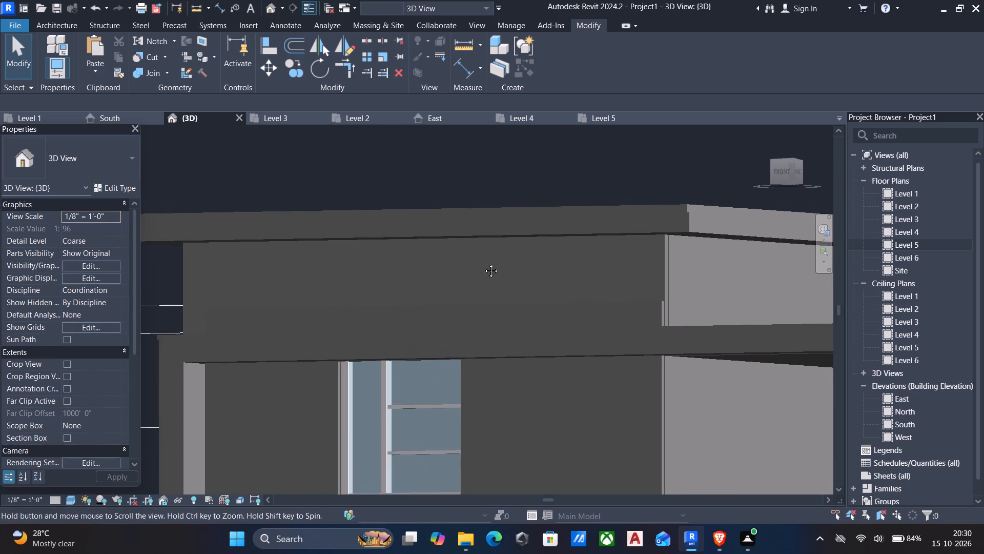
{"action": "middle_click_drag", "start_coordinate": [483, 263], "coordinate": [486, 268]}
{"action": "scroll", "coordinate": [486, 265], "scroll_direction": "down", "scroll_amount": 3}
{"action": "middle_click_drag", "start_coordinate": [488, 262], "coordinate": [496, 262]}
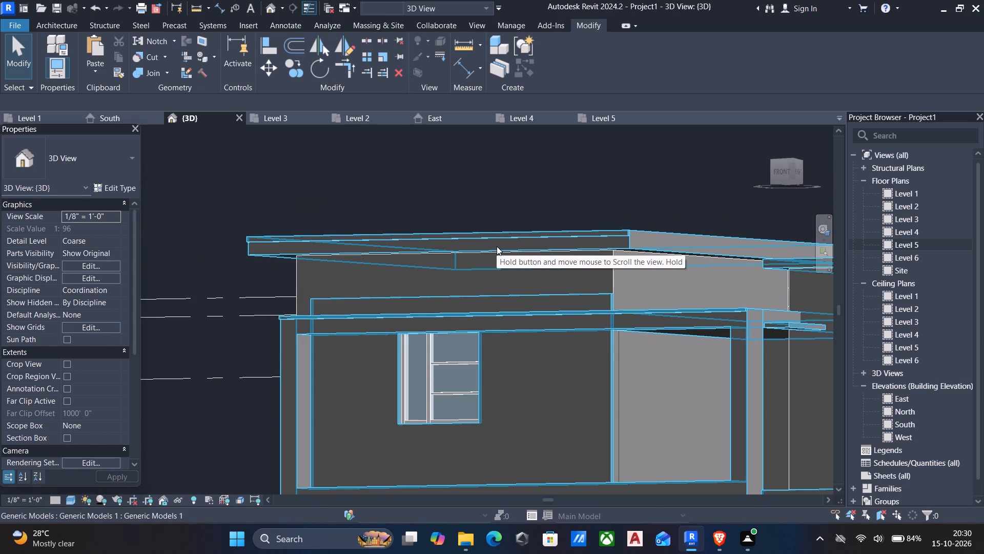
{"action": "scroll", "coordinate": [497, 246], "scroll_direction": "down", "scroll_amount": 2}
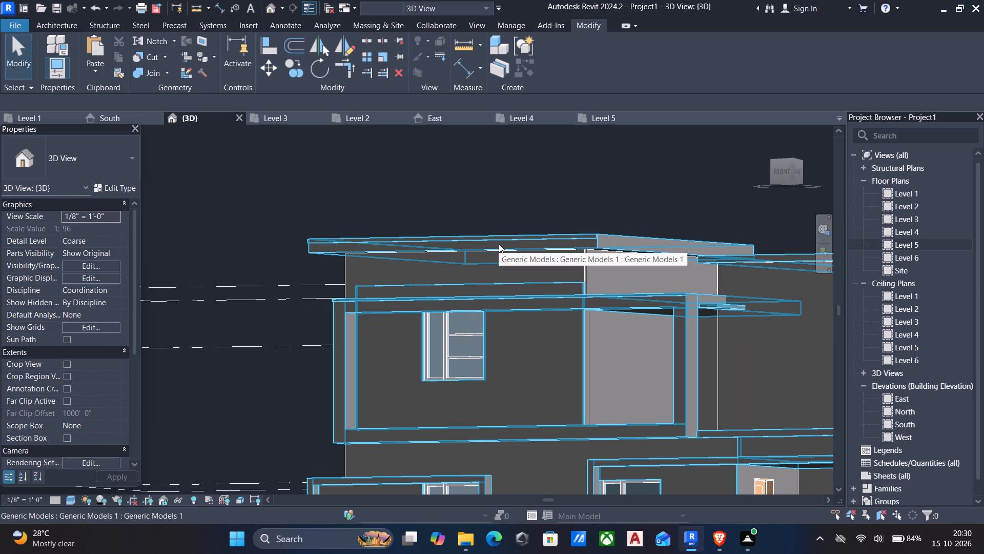
Reopen the in-place generic model containing the facade frames, slabs and trim bands for editing.
{"action": "scroll", "coordinate": [549, 293], "scroll_direction": "down", "scroll_amount": 4}
{"action": "middle_click_drag", "start_coordinate": [575, 325], "coordinate": [525, 280]}
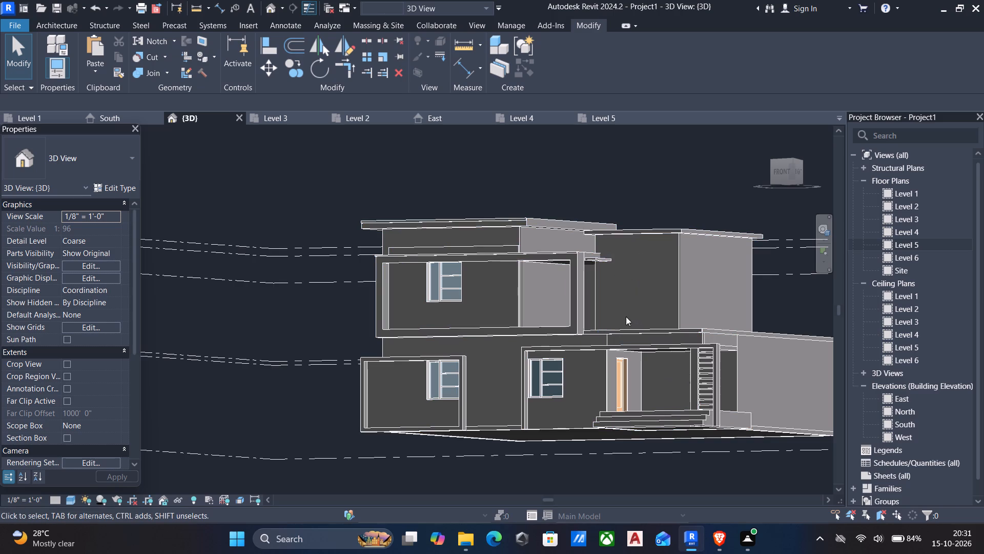
{"action": "scroll", "coordinate": [485, 283], "scroll_direction": "down", "scroll_amount": 1}
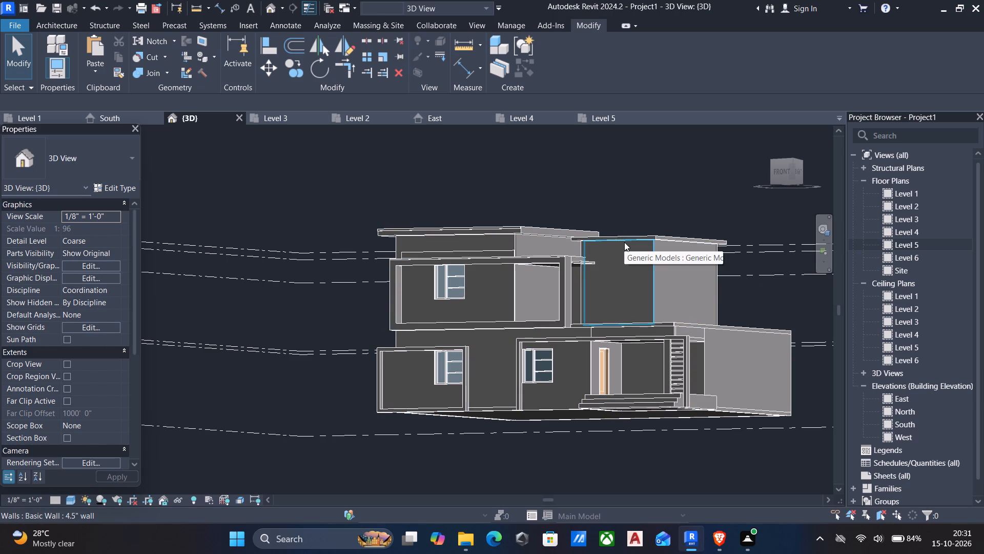
{"action": "middle_click_drag", "start_coordinate": [625, 300], "coordinate": [626, 256]}
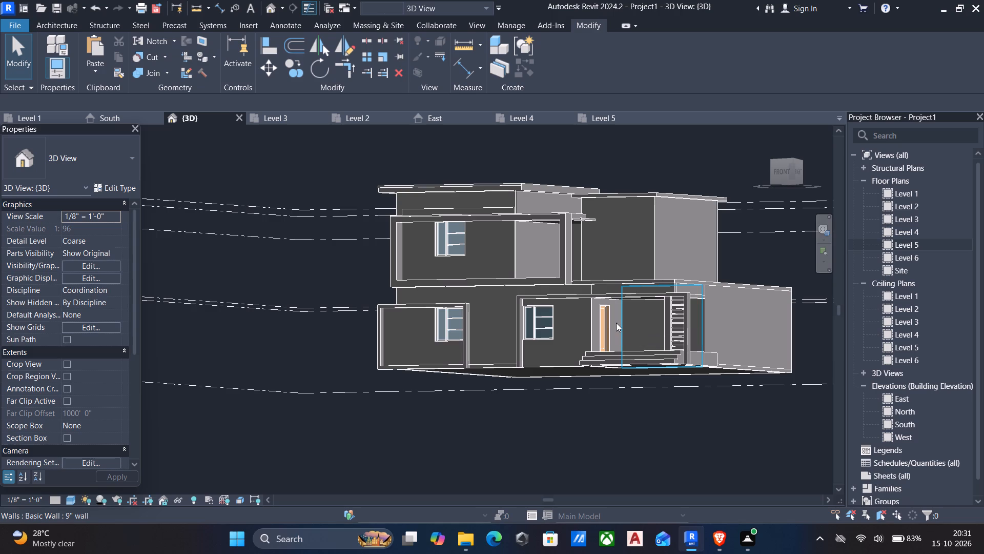
{"action": "left_click", "coordinate": [457, 283]}
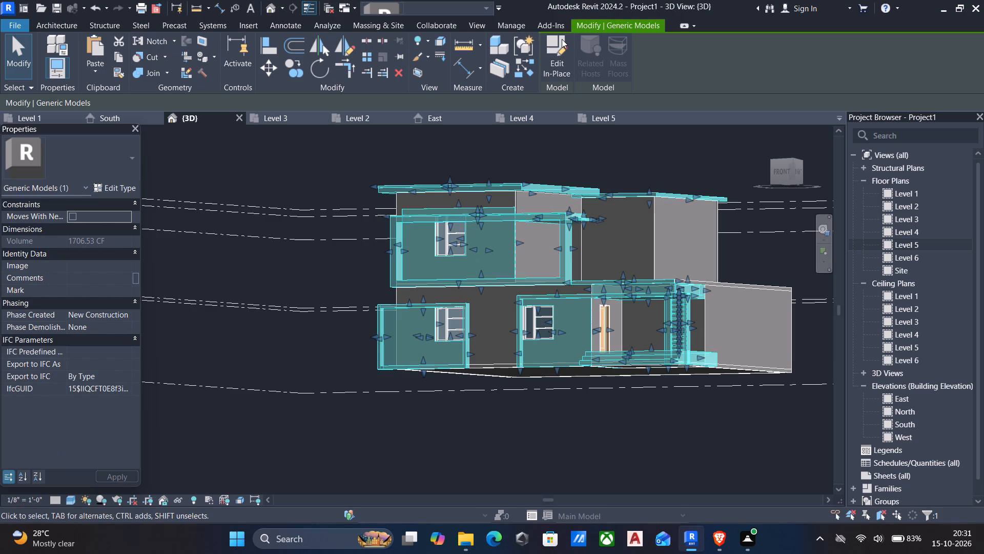
{"action": "left_click", "coordinate": [562, 39]}
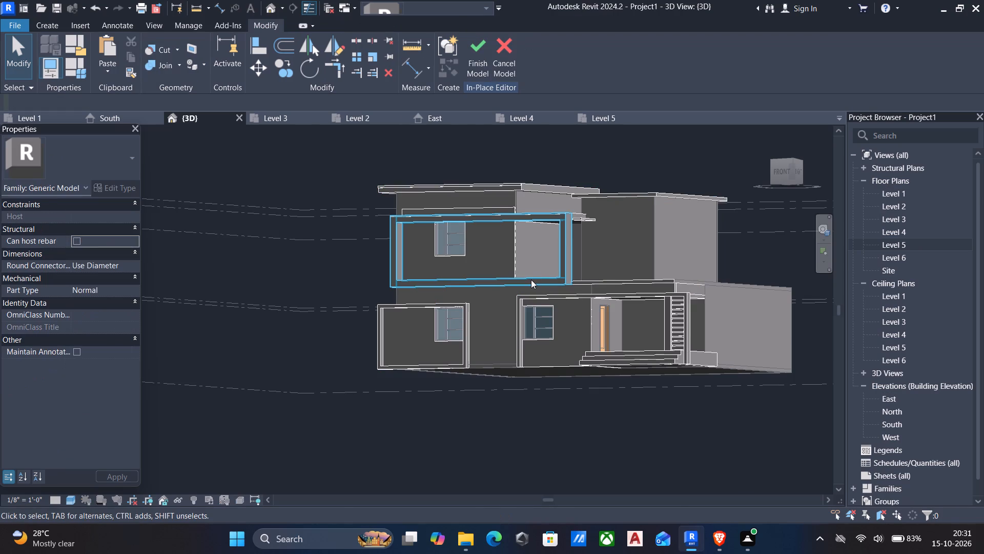
Assign the Gypsum Wall Board material to the upper-floor and lower-left window frames, both roof slabs and three slab-edge trim bands, and finish the in-place model.
{"action": "left_click", "coordinate": [531, 280]}
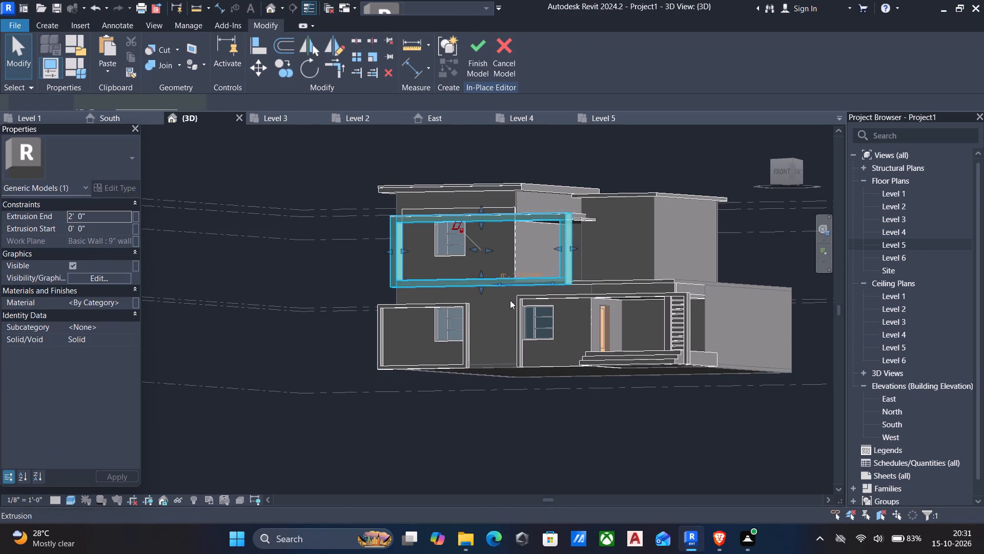
{"action": "left_click", "coordinate": [379, 347], "text": "ctrl"}
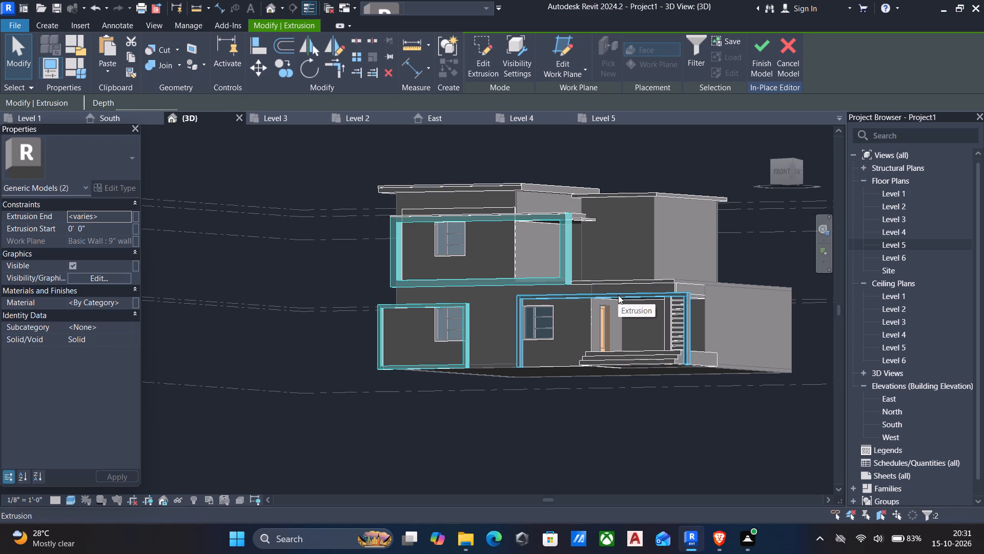
{"action": "middle_click_drag", "start_coordinate": [618, 301], "coordinate": [511, 357]}
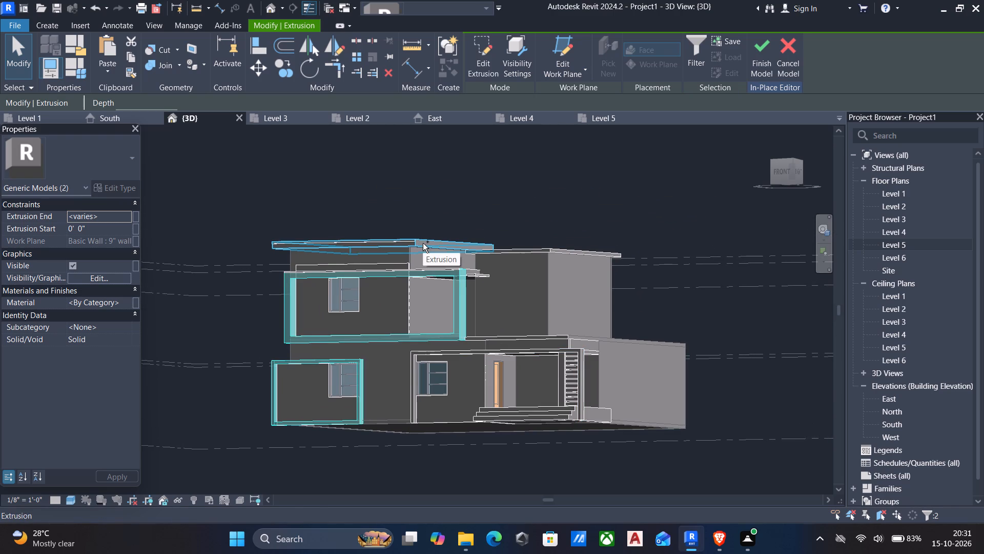
{"action": "left_click", "coordinate": [423, 243], "text": "ctrl"}
{"action": "left_click", "coordinate": [526, 246], "text": "ctrl"}
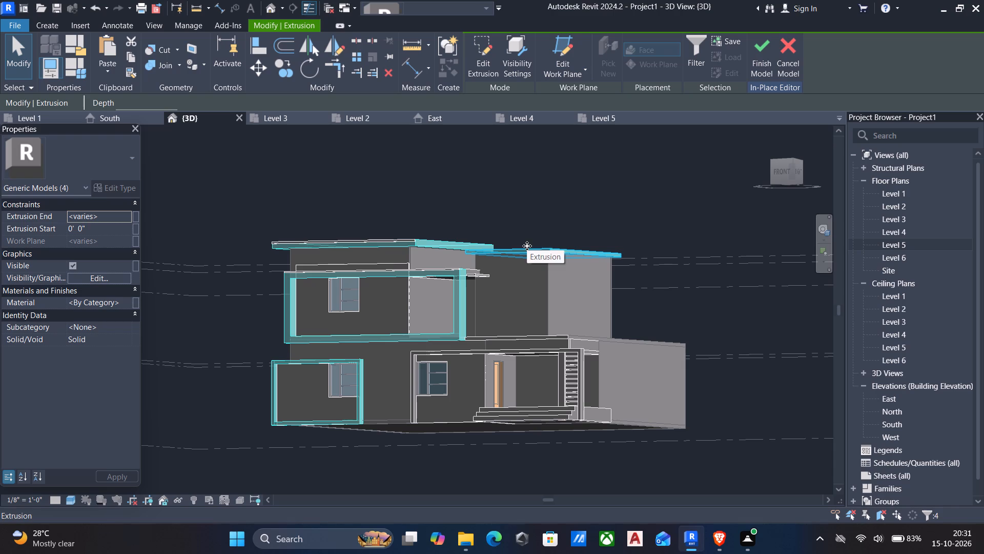
{"action": "scroll", "coordinate": [425, 243], "scroll_direction": "up", "scroll_amount": 4}
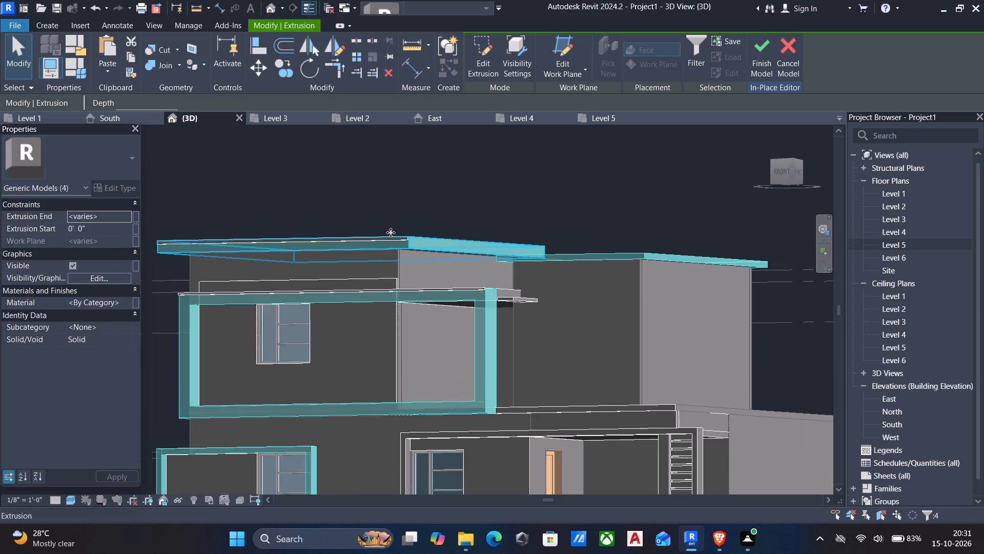
{"action": "left_click", "coordinate": [394, 239], "text": "ctrl"}
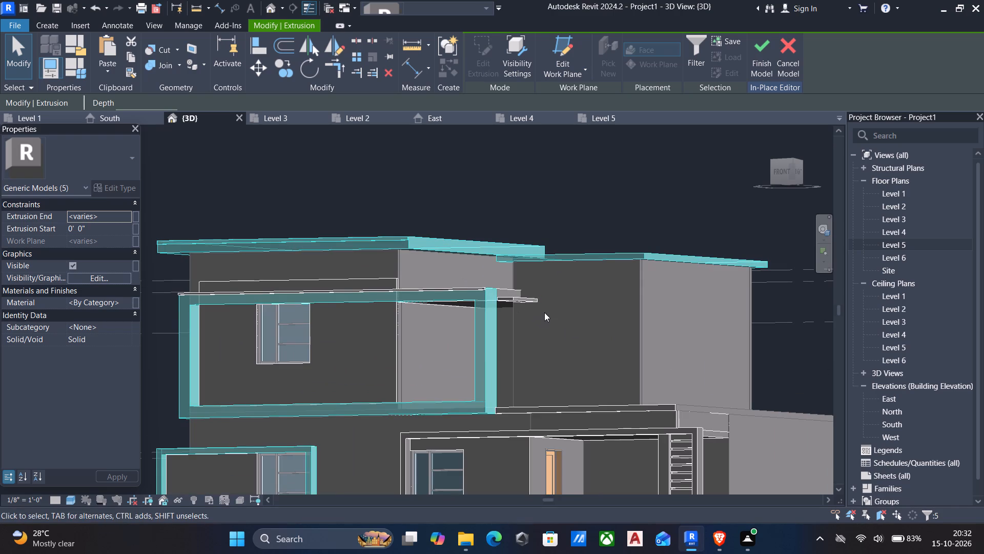
{"action": "left_click", "coordinate": [513, 299], "text": "ctrl"}
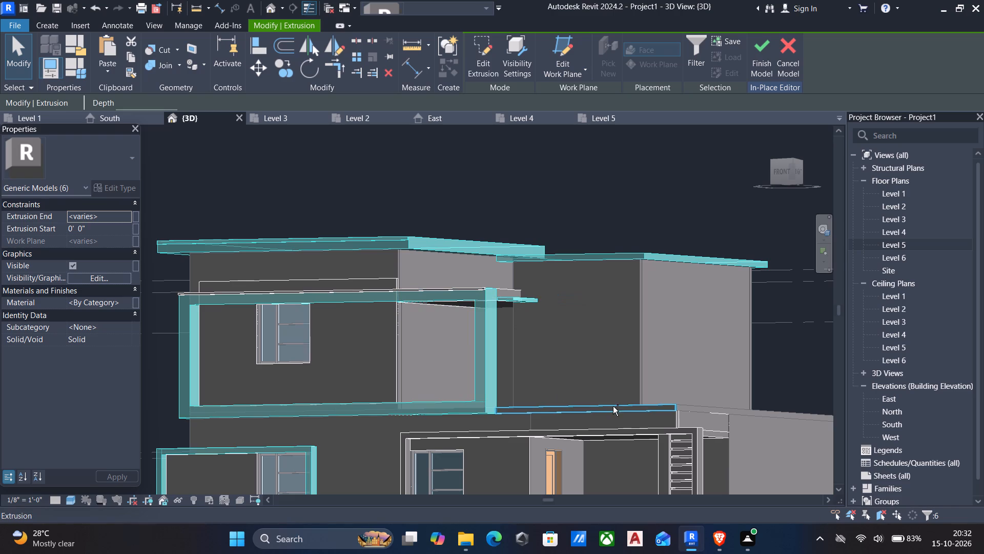
{"action": "left_click", "coordinate": [614, 404], "text": "ctrl"}
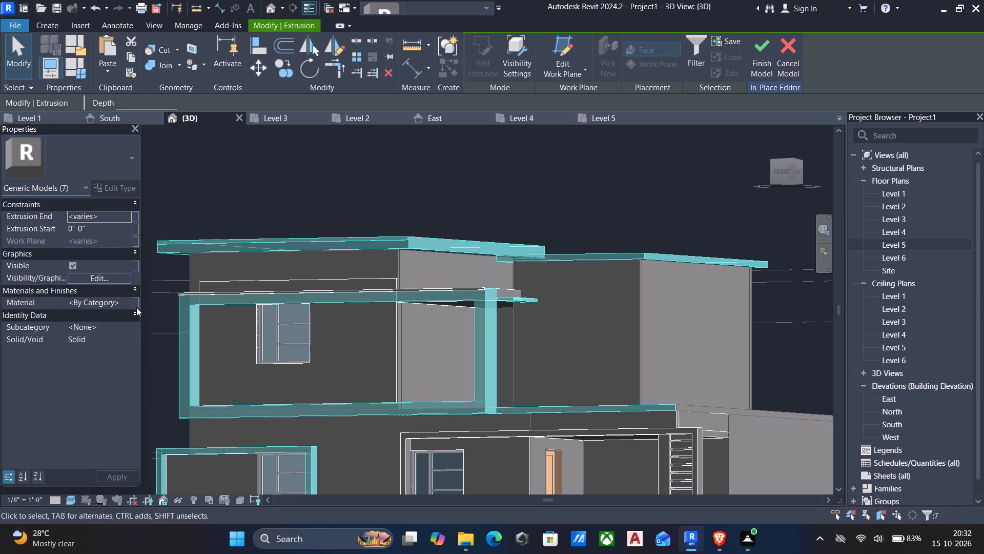
{"action": "left_click", "coordinate": [132, 304]}
{"action": "left_click", "coordinate": [123, 298]}
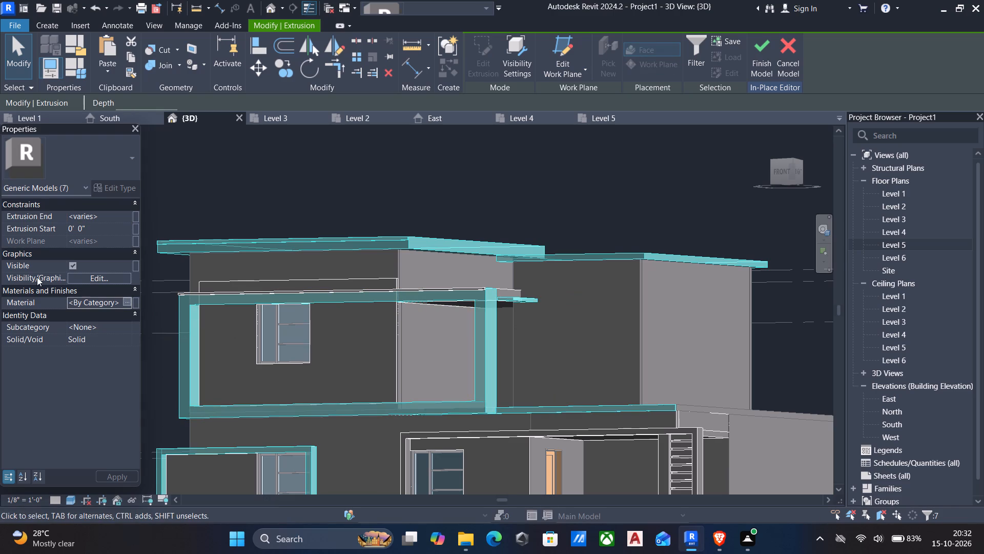
{"action": "left_click", "coordinate": [126, 301]}
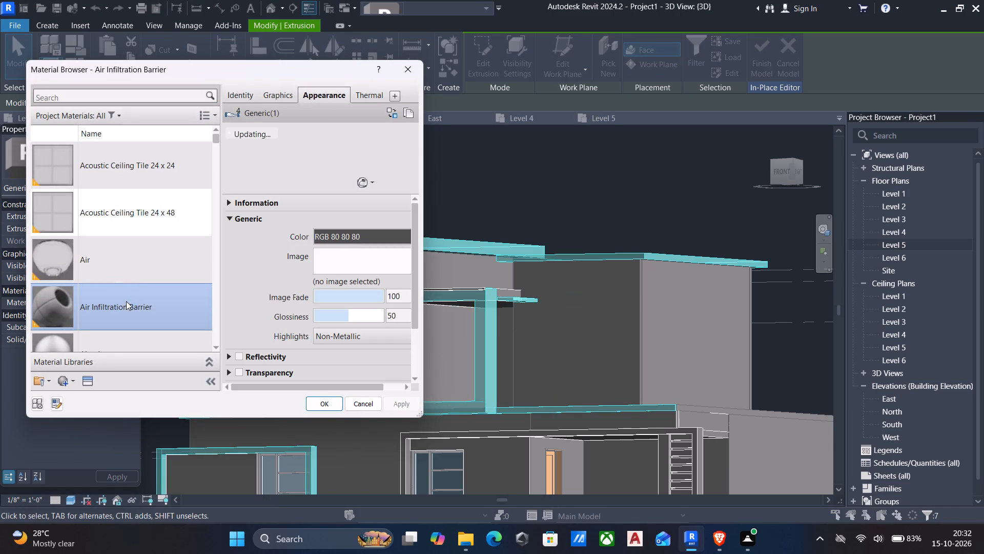
{"action": "scroll", "coordinate": [125, 295], "scroll_direction": "down", "scroll_amount": 16}
{"action": "scroll", "coordinate": [126, 303], "scroll_direction": "down", "scroll_amount": 8}
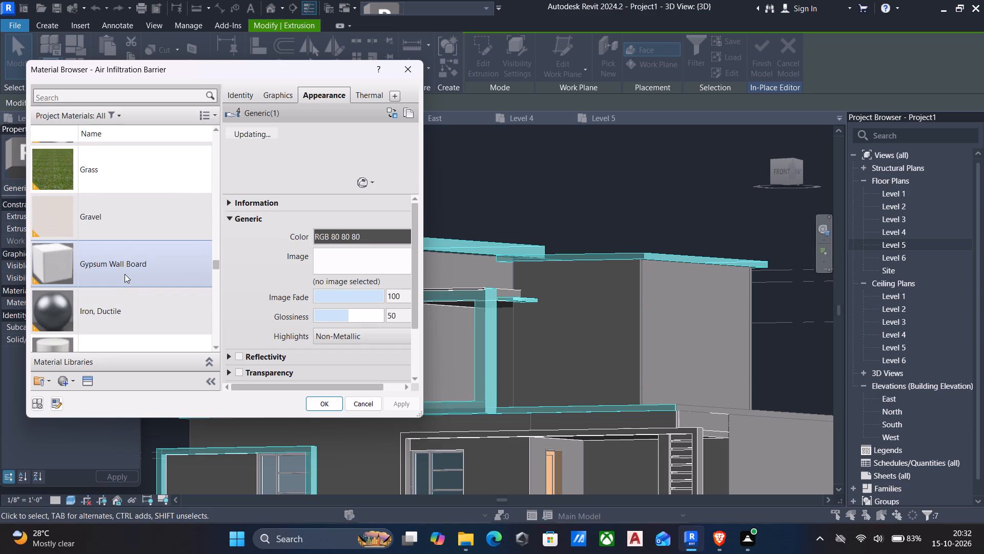
{"action": "left_click", "coordinate": [119, 260]}
{"action": "left_click", "coordinate": [335, 401]}
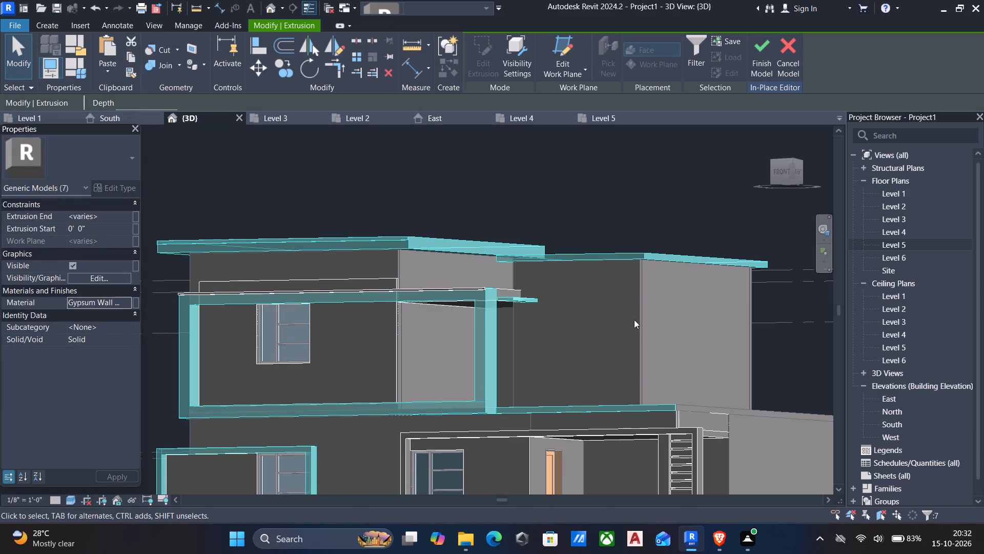
{"action": "left_click", "coordinate": [762, 41]}
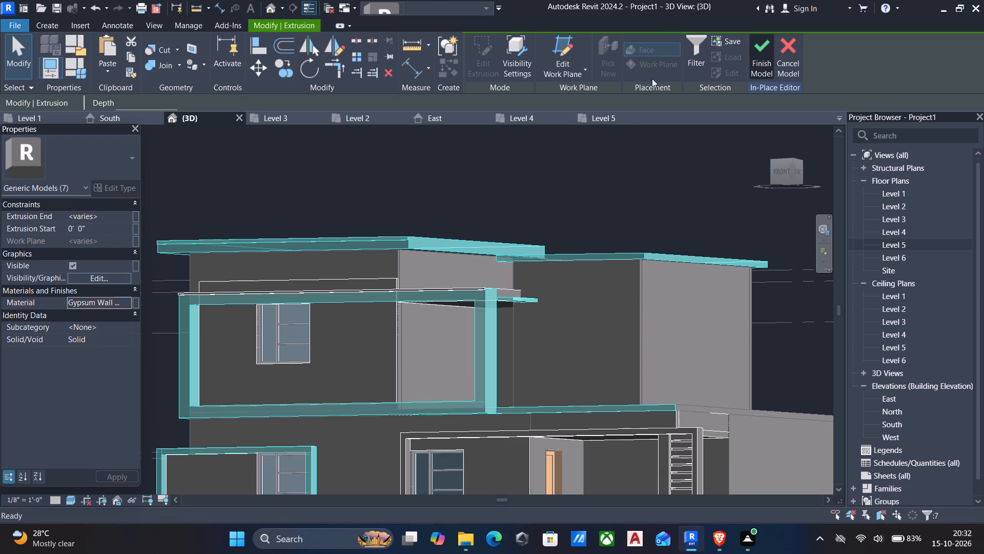
{"action": "left_click", "coordinate": [887, 506]}
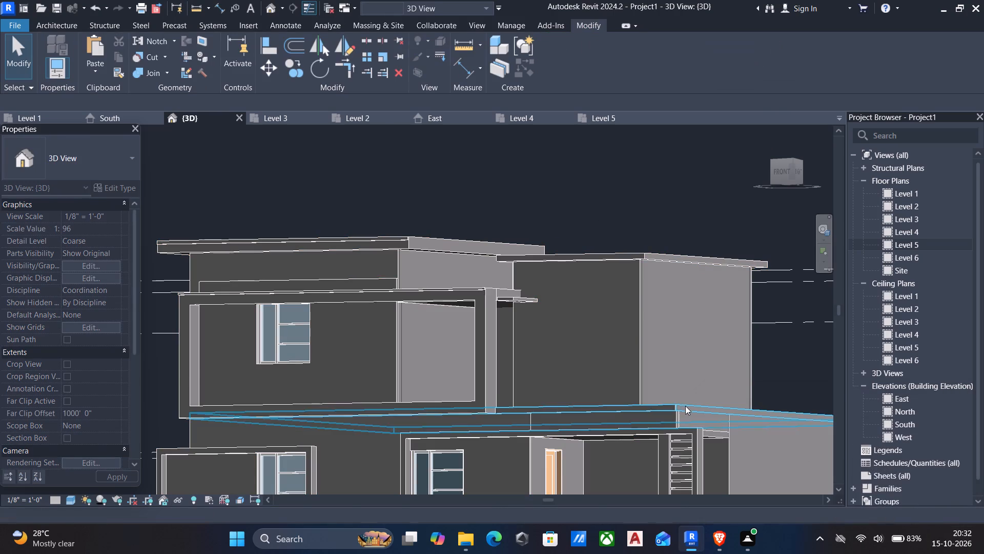
Switch the 3D view's visual style to Realistic.
{"action": "scroll", "coordinate": [485, 305], "scroll_direction": "down", "scroll_amount": 2}
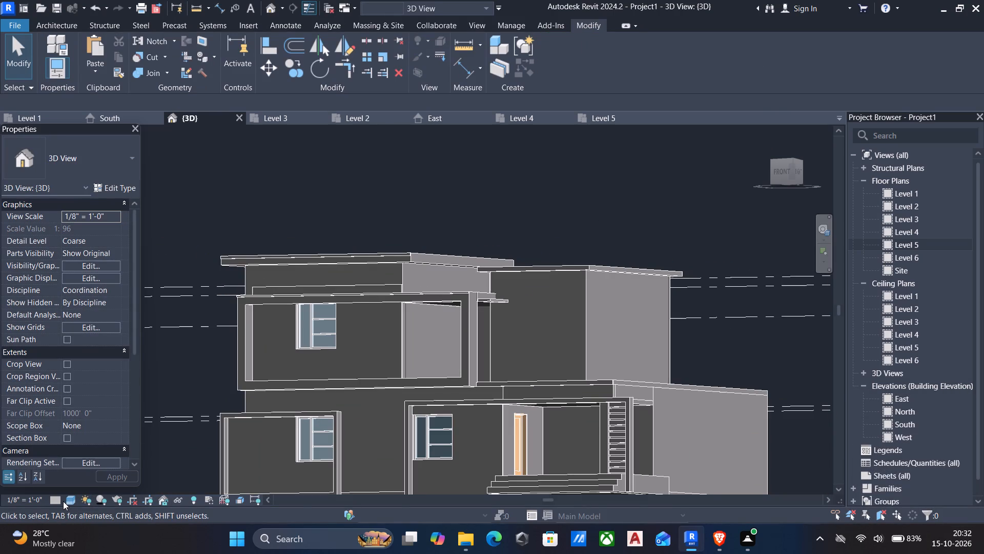
{"action": "left_click", "coordinate": [63, 501]}
{"action": "left_click", "coordinate": [66, 501]}
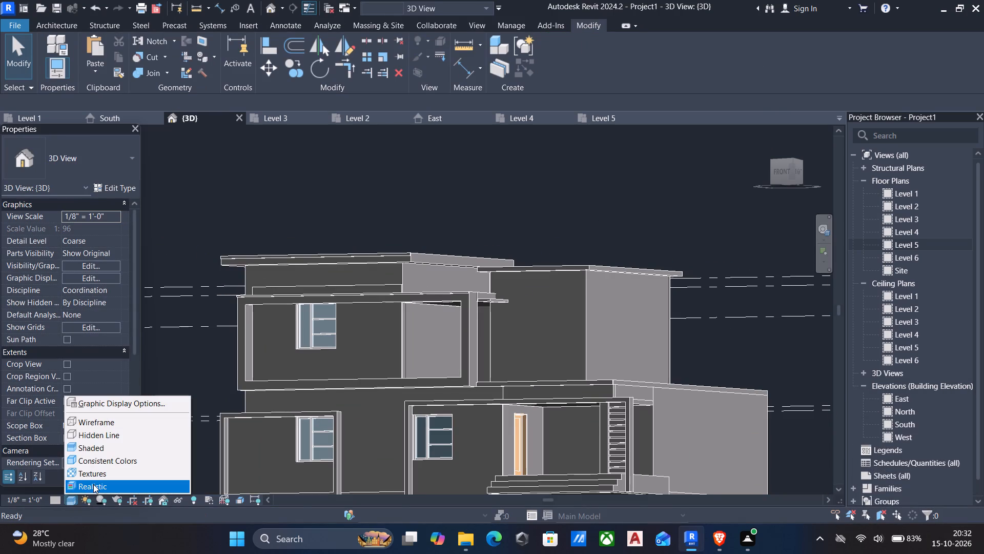
{"action": "left_click", "coordinate": [93, 484]}
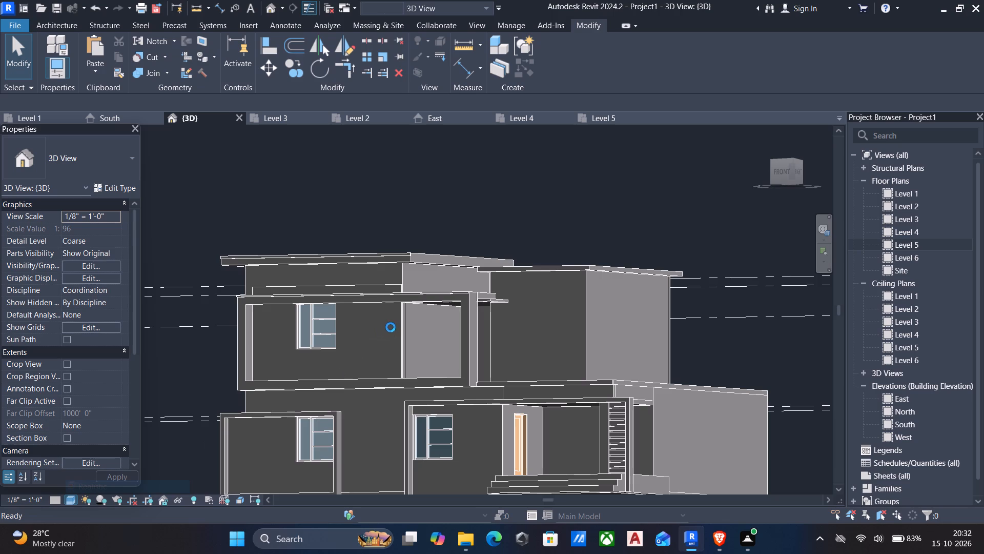
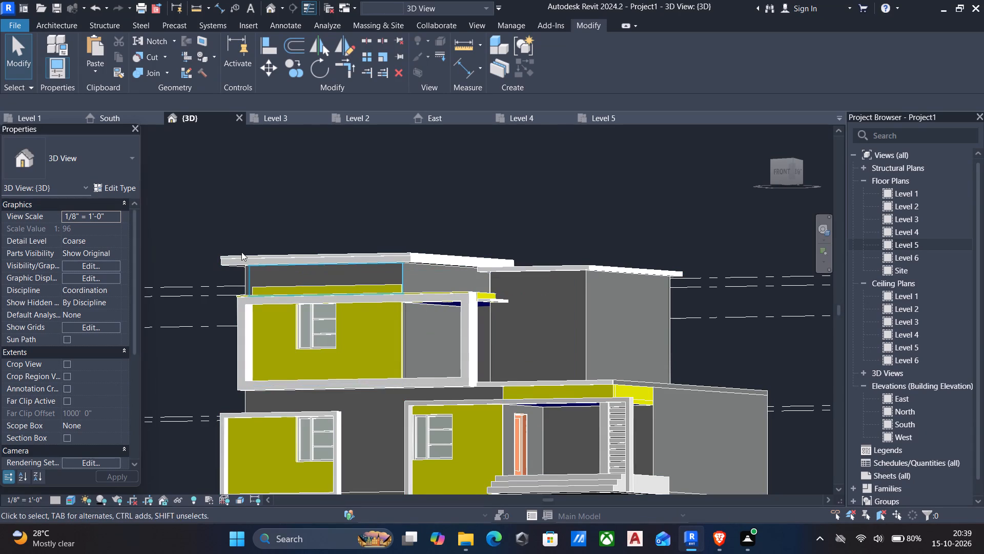
Reopen the in-place generic model containing the facade panels, frames and slabs for editing.
{"action": "scroll", "coordinate": [492, 293], "scroll_direction": "up", "scroll_amount": 5}
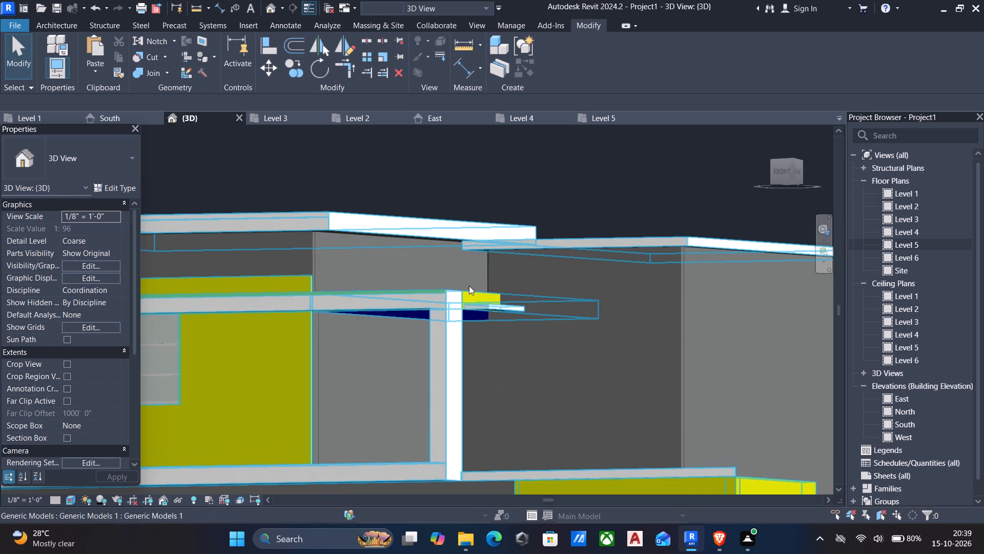
{"action": "middle_click_drag", "start_coordinate": [469, 287], "coordinate": [498, 335]}
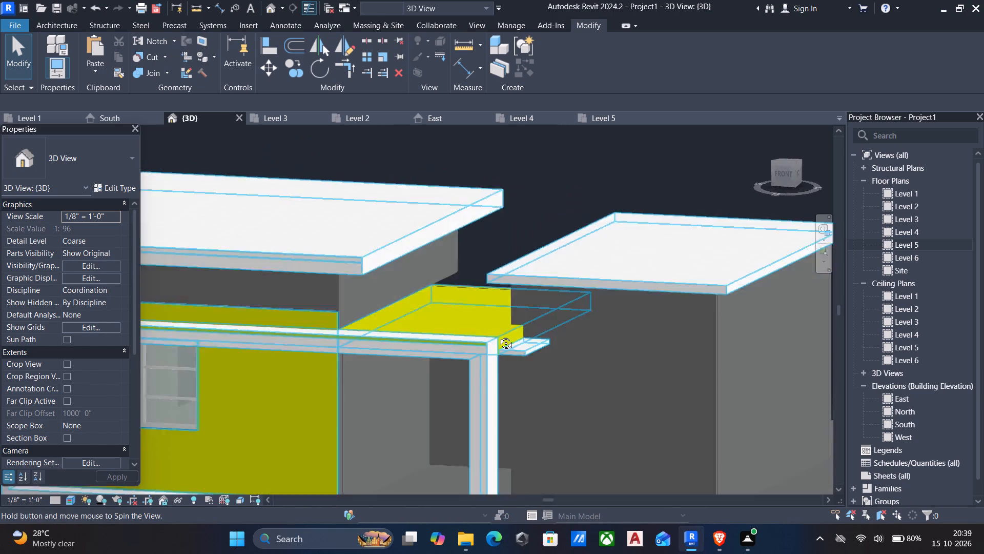
{"action": "middle_click_drag", "start_coordinate": [498, 335], "coordinate": [589, 296]}
{"action": "middle_click_drag", "start_coordinate": [594, 288], "coordinate": [646, 226]}
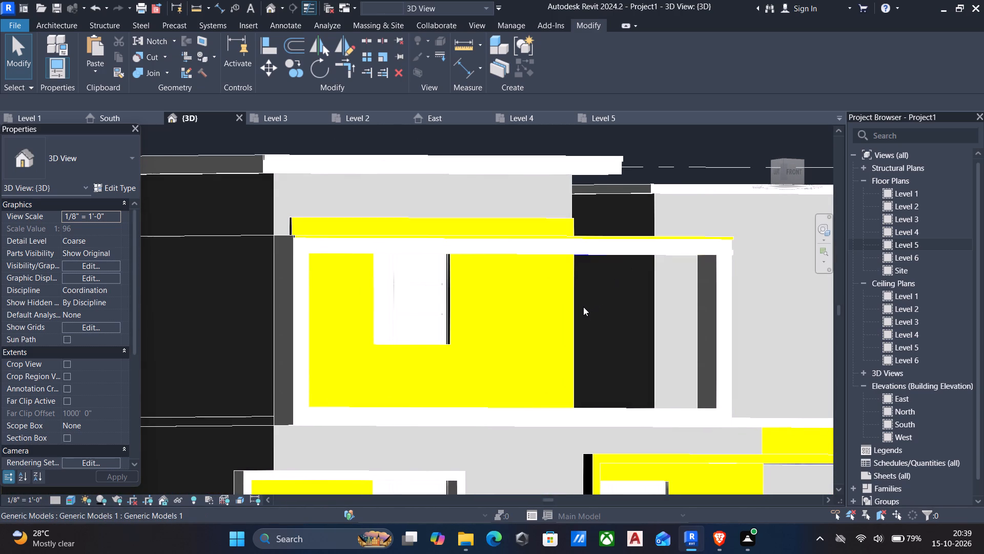
{"action": "left_click", "coordinate": [574, 305]}
{"action": "middle_click_drag", "start_coordinate": [594, 310], "coordinate": [646, 212]}
{"action": "scroll", "coordinate": [651, 214], "scroll_direction": "down", "scroll_amount": 1}
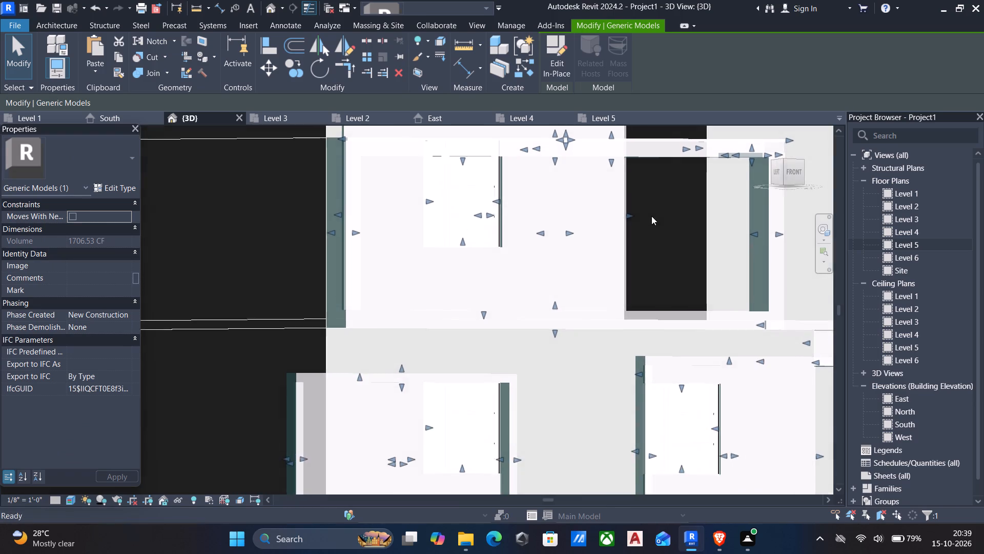
{"action": "scroll", "coordinate": [651, 216], "scroll_direction": "down", "scroll_amount": 3}
{"action": "left_click", "coordinate": [551, 65]}
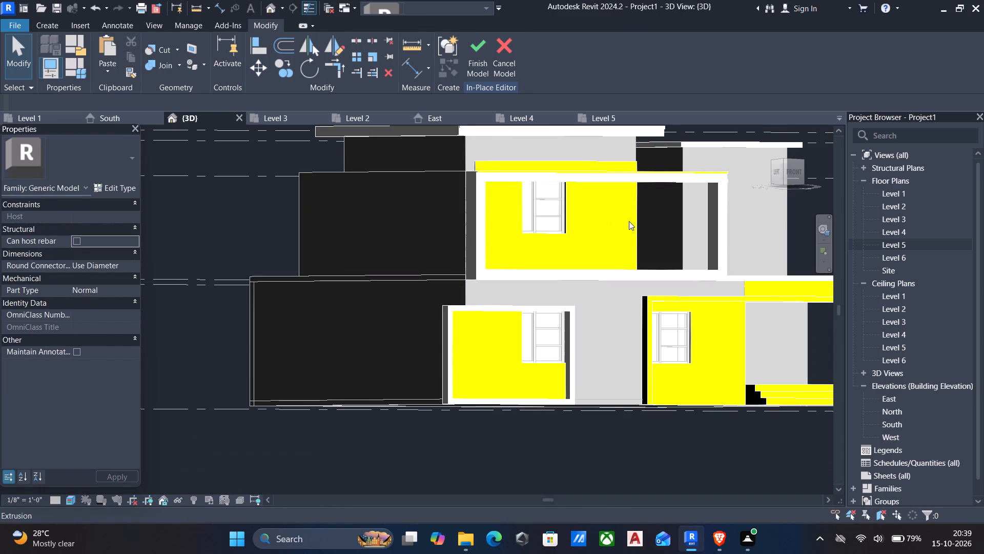
Assign the Wood Planks material to the upper-floor wall panel and the ground-floor panel beside the entrance, and finish the in-place model.
{"action": "left_click", "coordinate": [635, 222]}
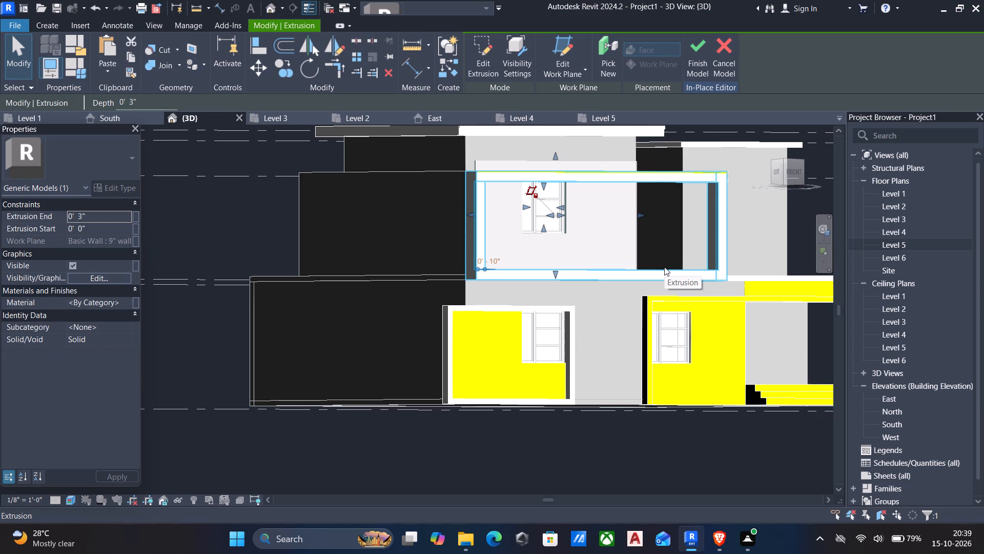
{"action": "left_click", "coordinate": [740, 338], "text": "ctrl"}
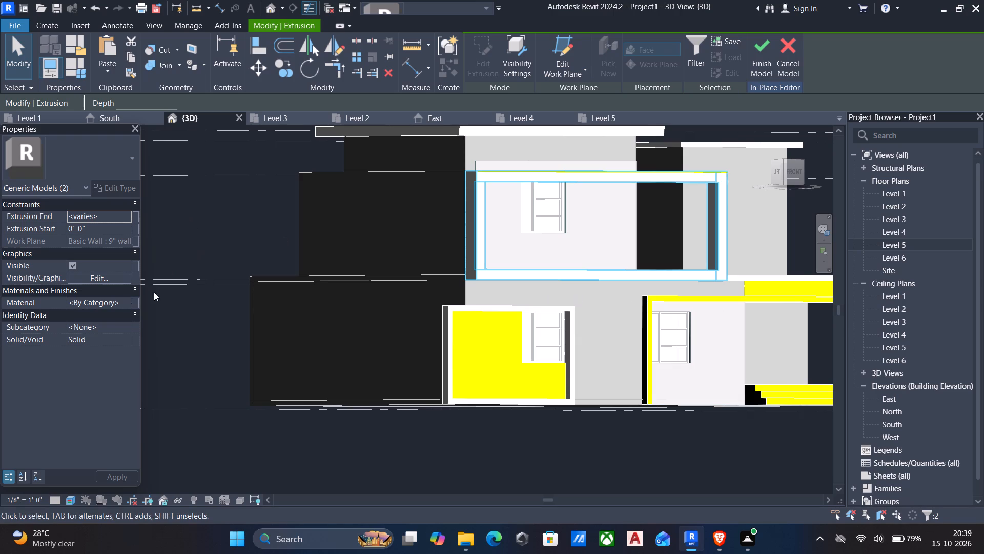
{"action": "left_click", "coordinate": [130, 301]}
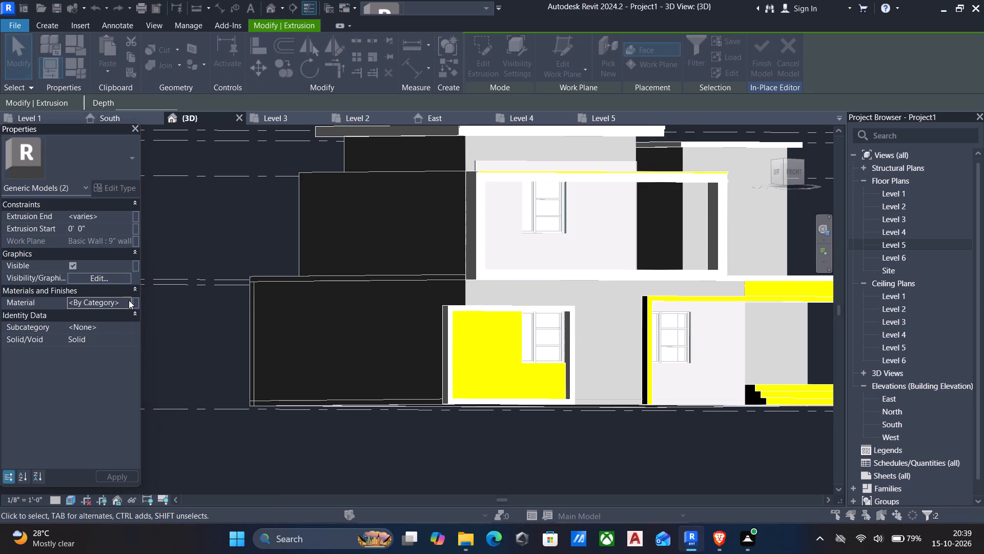
{"action": "scroll", "coordinate": [123, 243], "scroll_direction": "down", "scroll_amount": 13}
{"action": "left_click", "coordinate": [126, 338]}
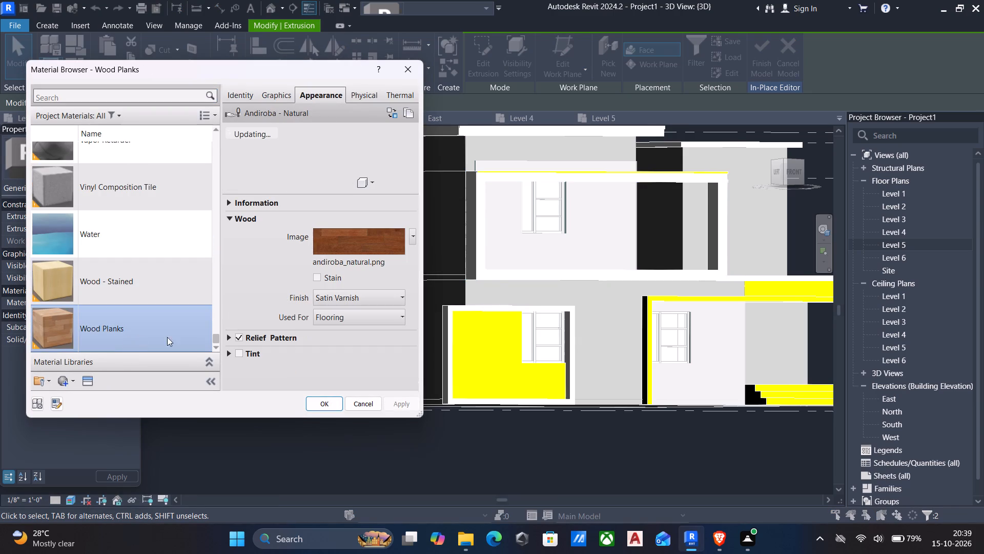
{"action": "left_click", "coordinate": [323, 407]}
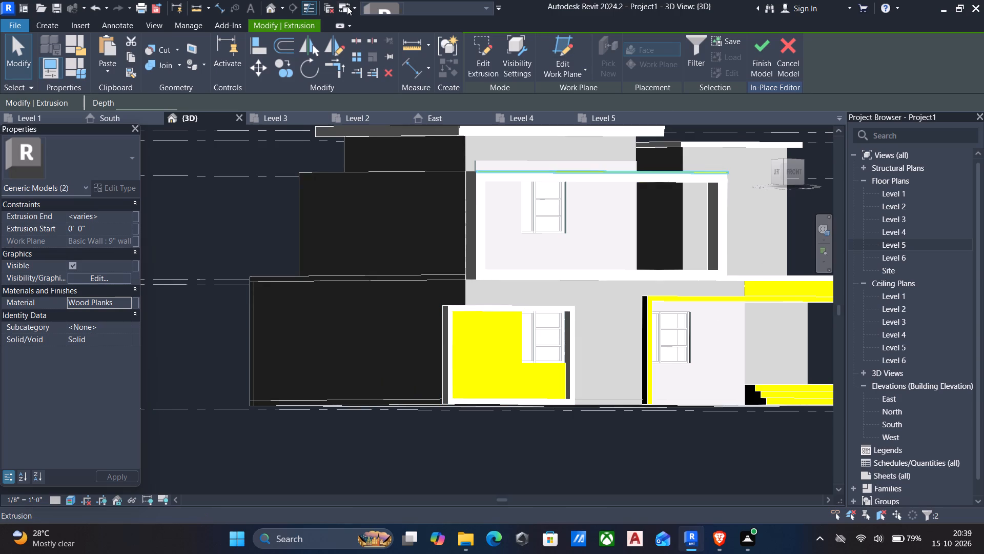
{"action": "left_click", "coordinate": [765, 45]}
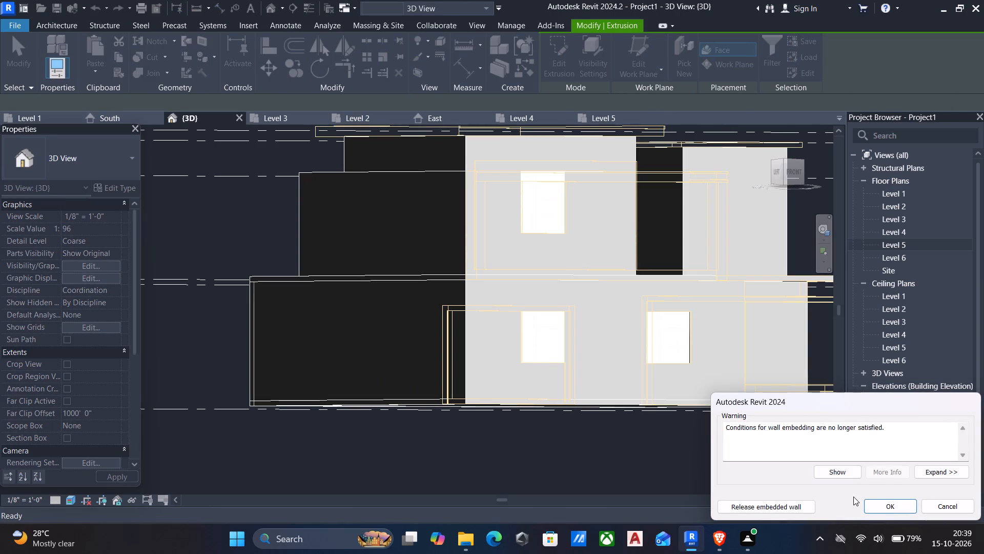
{"action": "left_click", "coordinate": [875, 503]}
Inspect the wood-clad panels on the front facade and reopen the in-place generic model for editing.
{"action": "middle_click", "coordinate": [799, 346]}
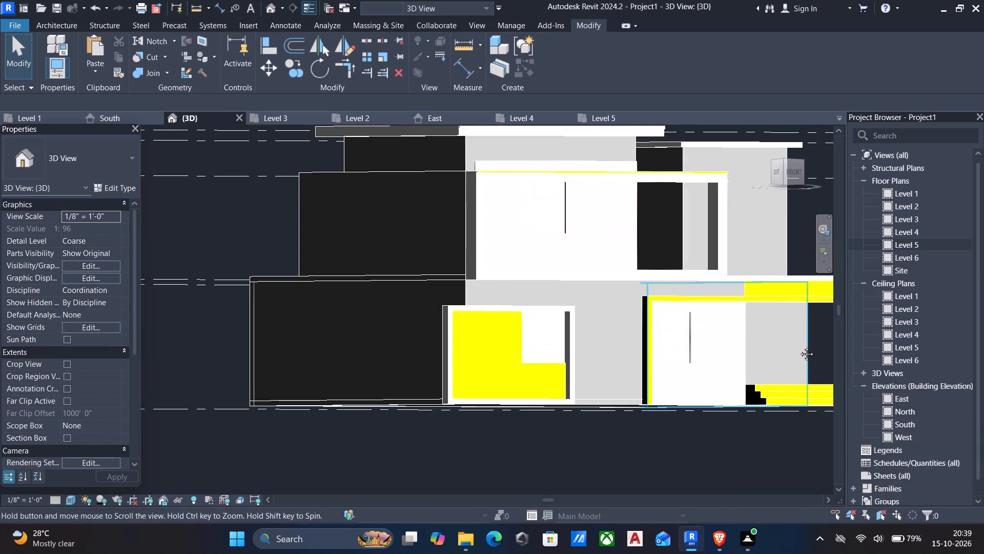
{"action": "scroll", "coordinate": [803, 347], "scroll_direction": "down", "scroll_amount": 2}
{"action": "middle_click_drag", "start_coordinate": [736, 255], "coordinate": [734, 257], "text": "shift"}
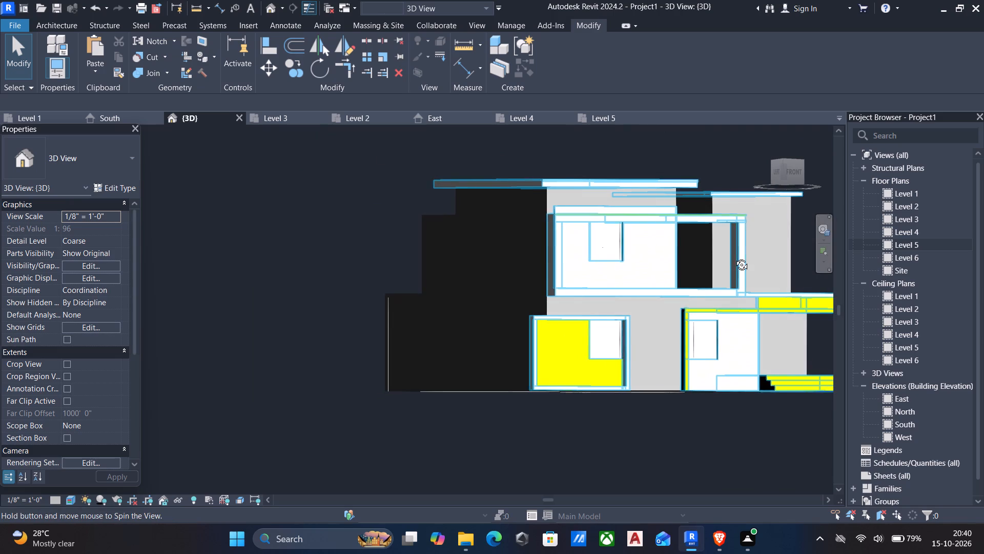
{"action": "middle_click_drag", "start_coordinate": [734, 257], "coordinate": [619, 273], "text": "shift"}
{"action": "scroll", "coordinate": [603, 268], "scroll_direction": "up", "scroll_amount": 6}
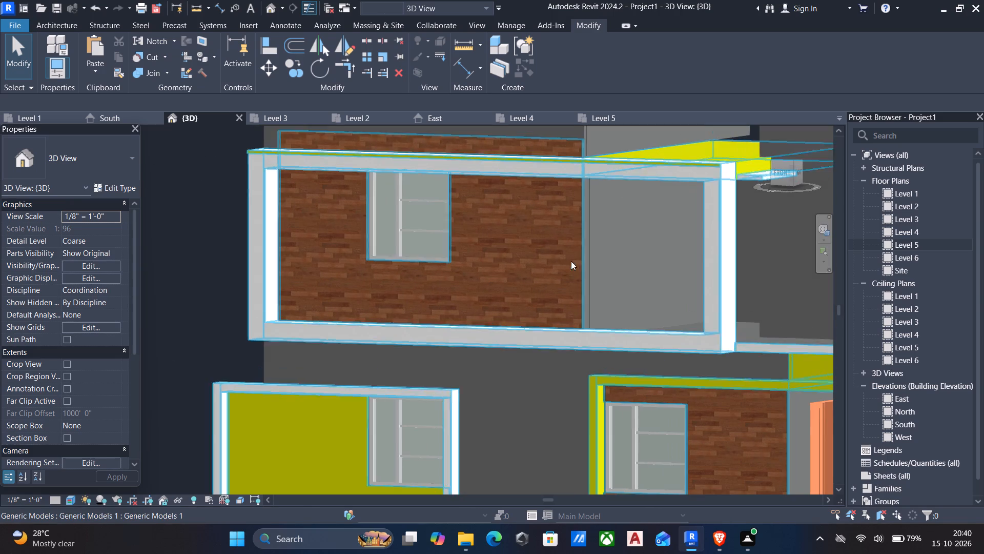
{"action": "scroll", "coordinate": [527, 244], "scroll_direction": "up", "scroll_amount": 12}
{"action": "scroll", "coordinate": [552, 264], "scroll_direction": "down", "scroll_amount": 15}
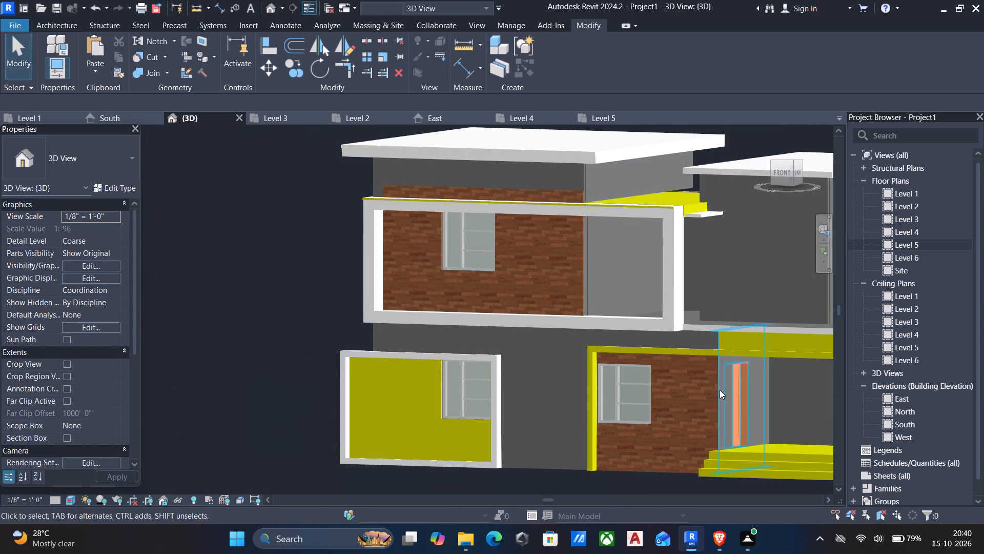
{"action": "left_click", "coordinate": [711, 390]}
{"action": "left_click", "coordinate": [713, 386]}
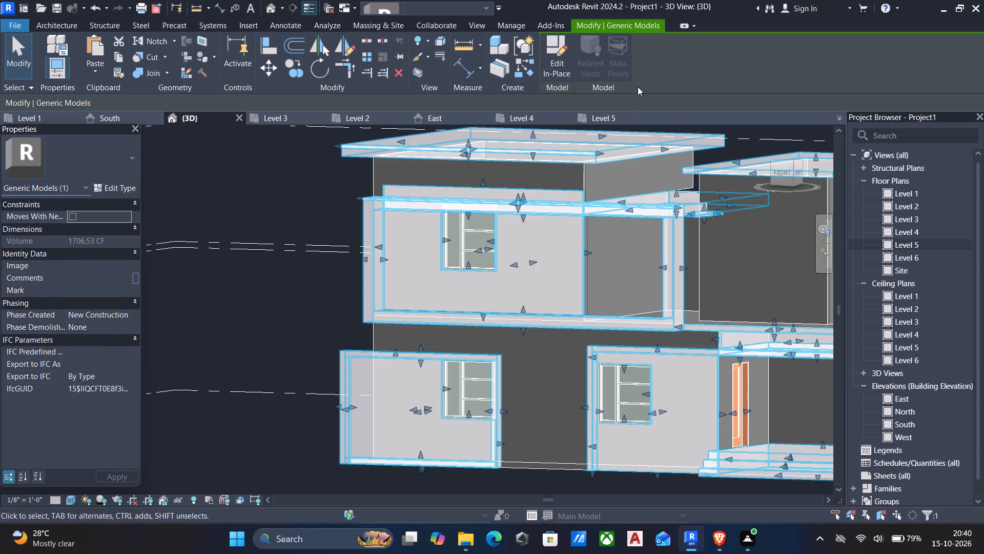
{"action": "left_click", "coordinate": [549, 47]}
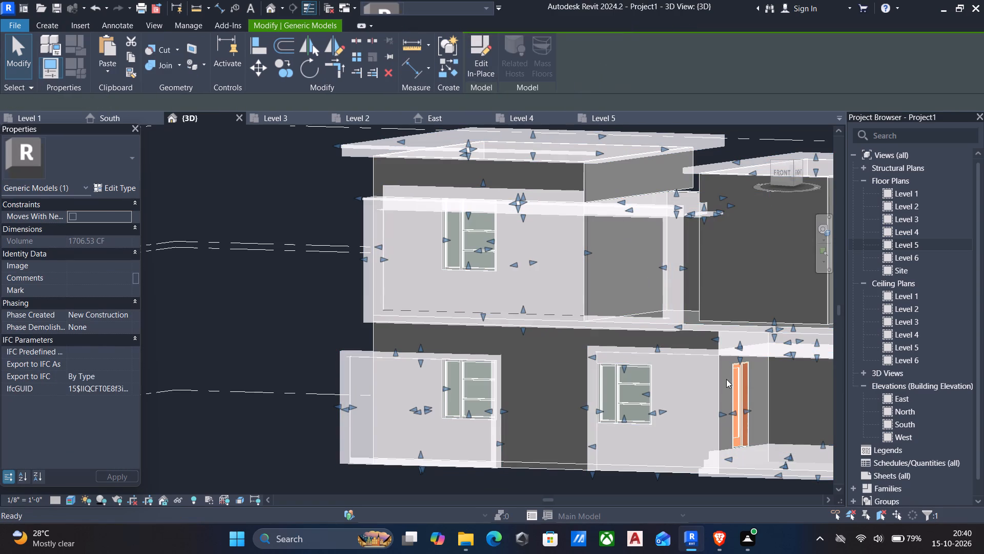
Set the Wood Planks texture sample size to 5' through the material of the ground-floor panel beside the entrance, and apply it.
{"action": "left_click", "coordinate": [717, 384]}
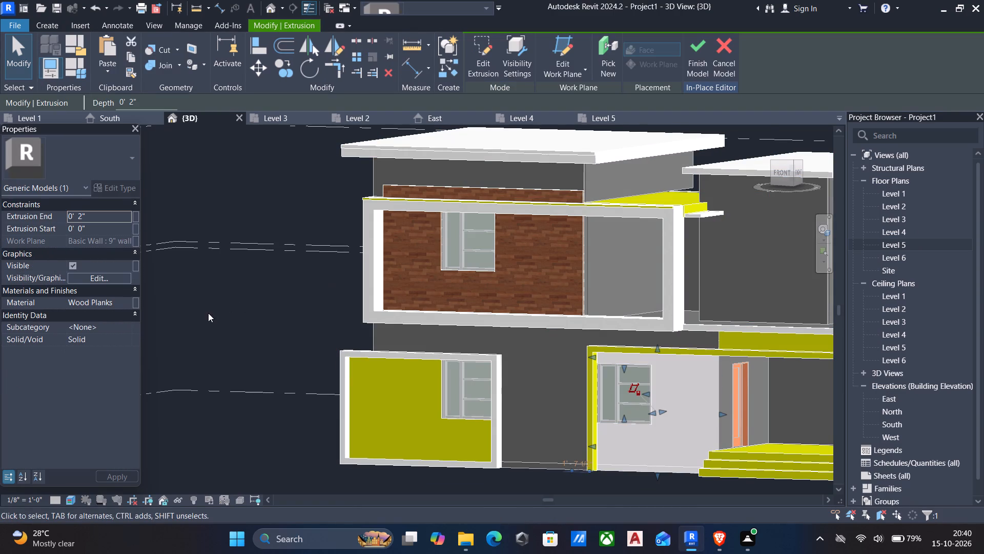
{"action": "left_click", "coordinate": [128, 300]}
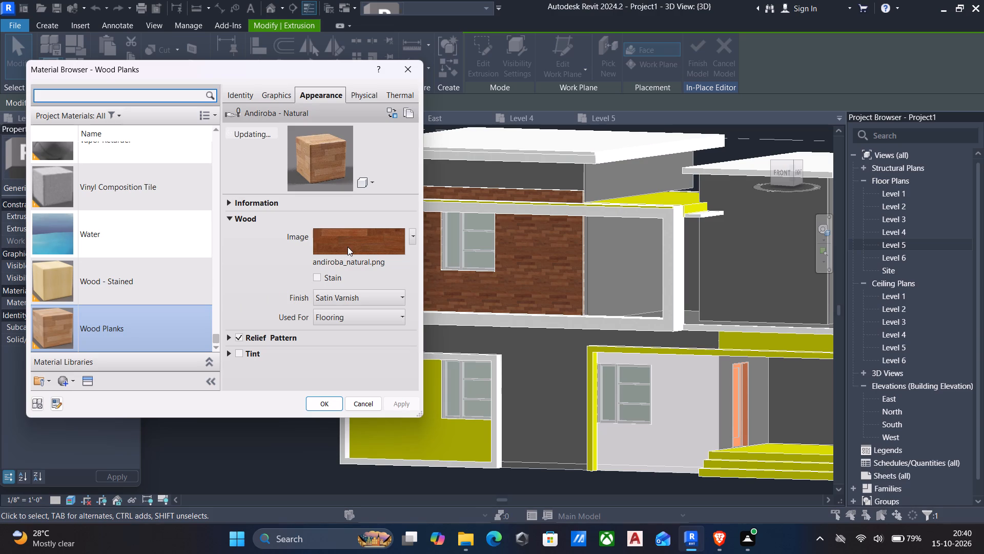
{"action": "left_click", "coordinate": [347, 247]}
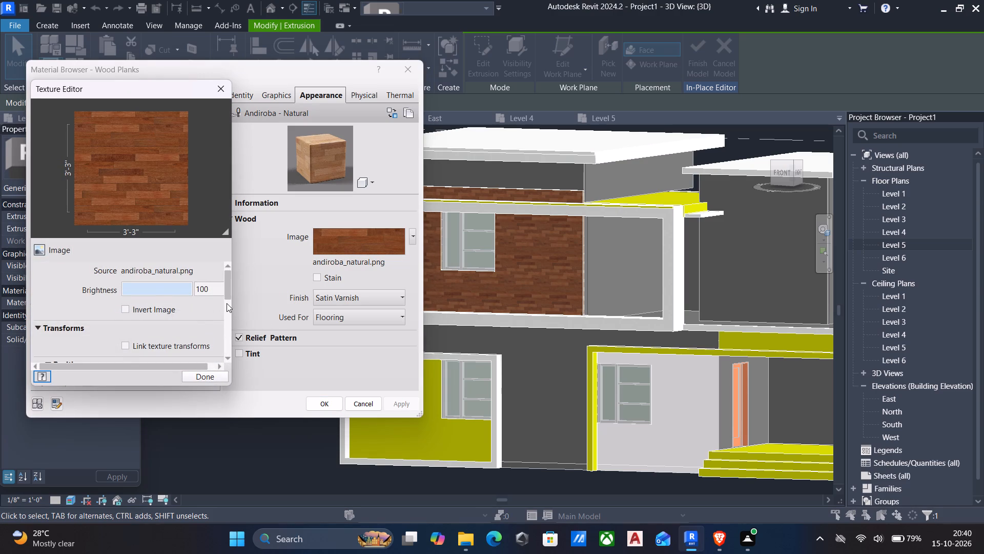
{"action": "left_click_drag", "start_coordinate": [228, 302], "coordinate": [225, 339]}
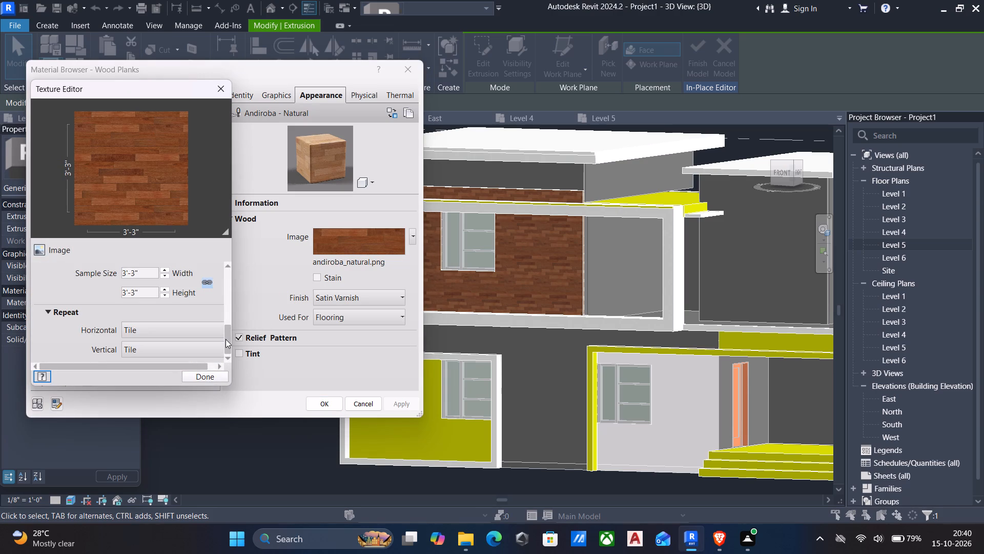
{"action": "left_click_drag", "start_coordinate": [225, 339], "coordinate": [224, 343]}
{"action": "left_click", "coordinate": [152, 273]}
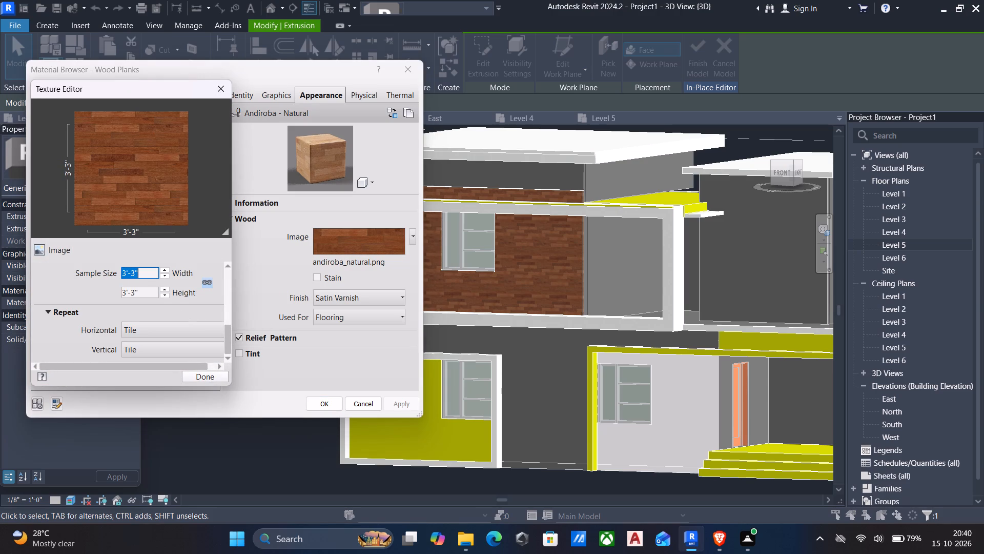
{"action": "type", "text": "5'"}
{"action": "key", "text": "Return"}
{"action": "left_click", "coordinate": [199, 375]}
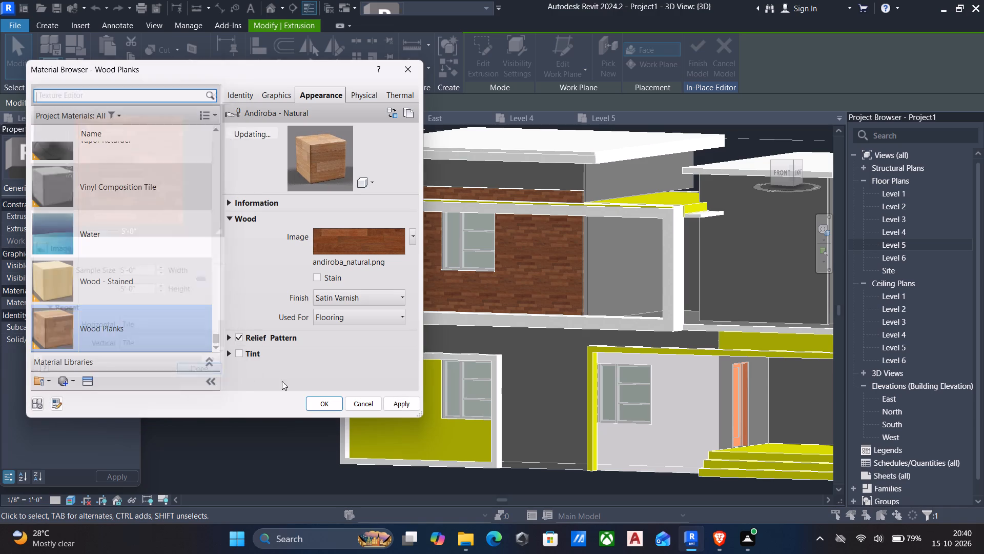
{"action": "left_click", "coordinate": [387, 403]}
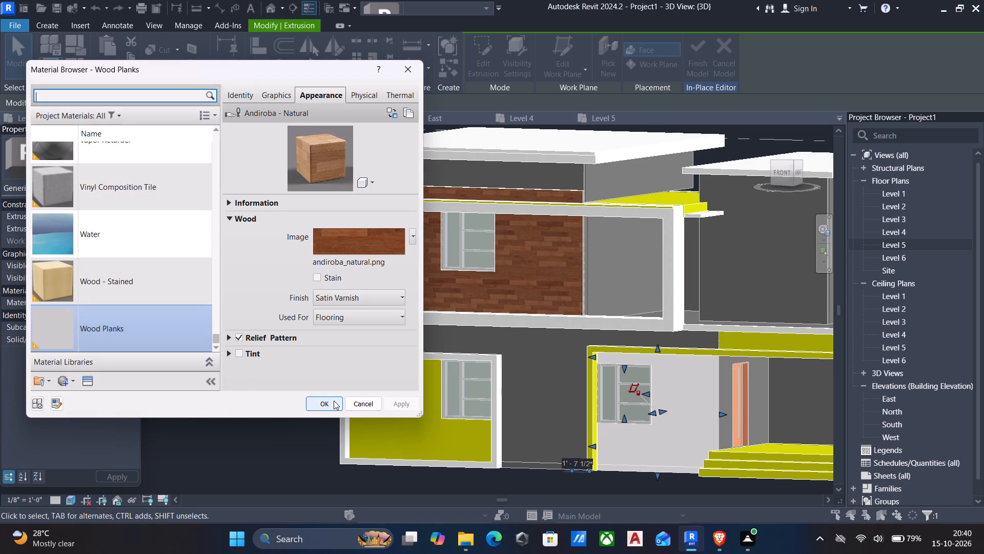
{"action": "left_click", "coordinate": [334, 401]}
Create a new material named Ash colour for the ground-floor panel inside the white frame, away from the entrance.
{"action": "scroll", "coordinate": [561, 216], "scroll_direction": "up", "scroll_amount": 5}
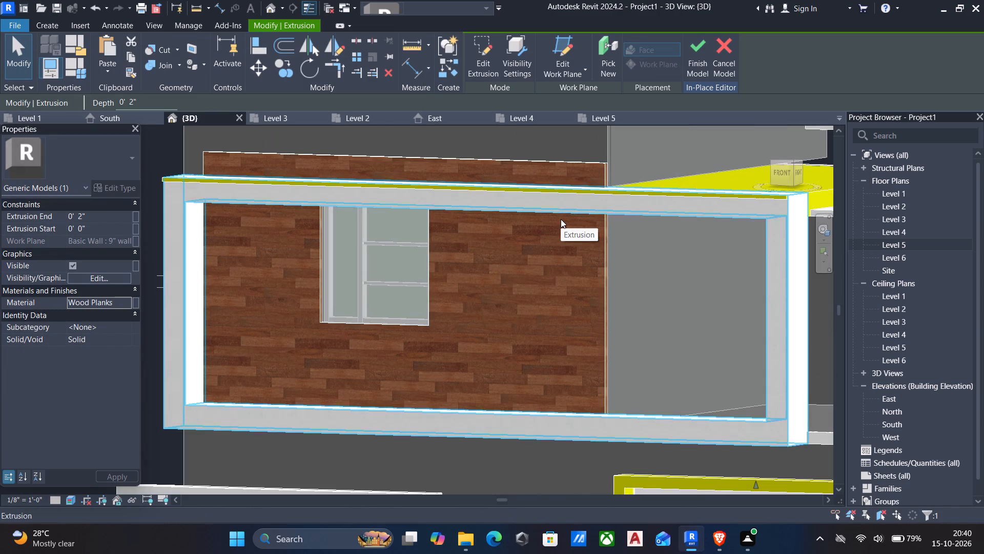
{"action": "middle_click_drag", "start_coordinate": [603, 319], "coordinate": [542, 253]}
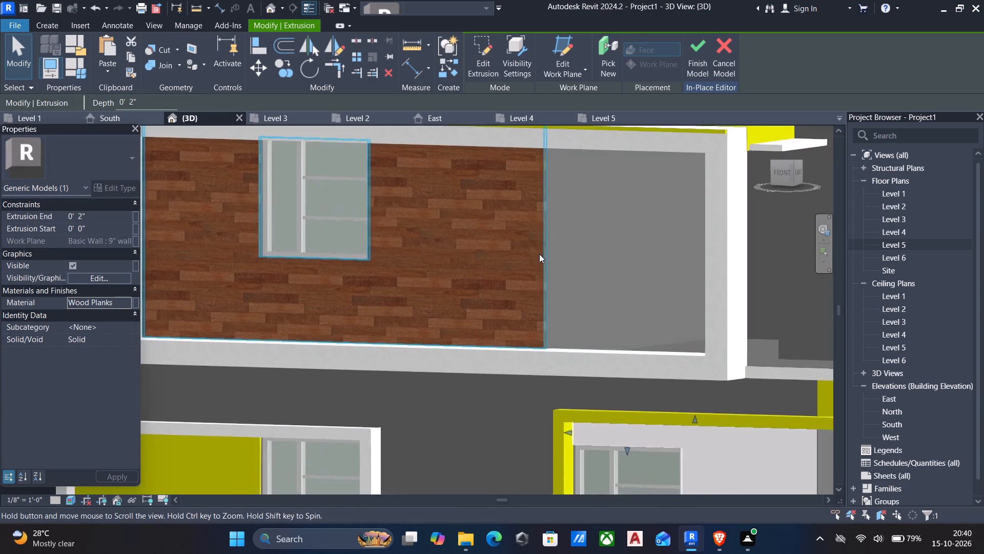
{"action": "scroll", "coordinate": [532, 269], "scroll_direction": "down", "scroll_amount": 5}
{"action": "middle_click_drag", "start_coordinate": [534, 275], "coordinate": [530, 334]}
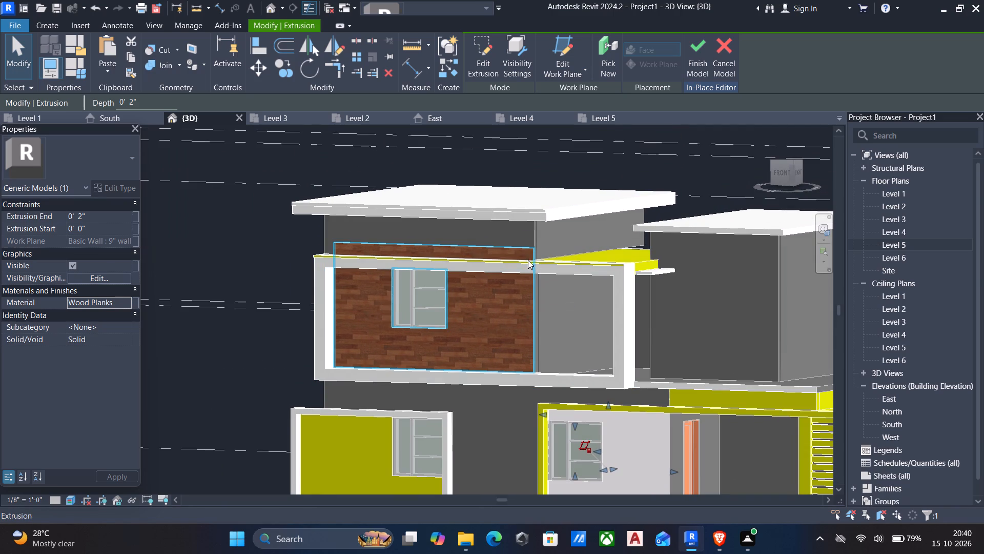
{"action": "middle_click_drag", "start_coordinate": [500, 335], "coordinate": [509, 256]}
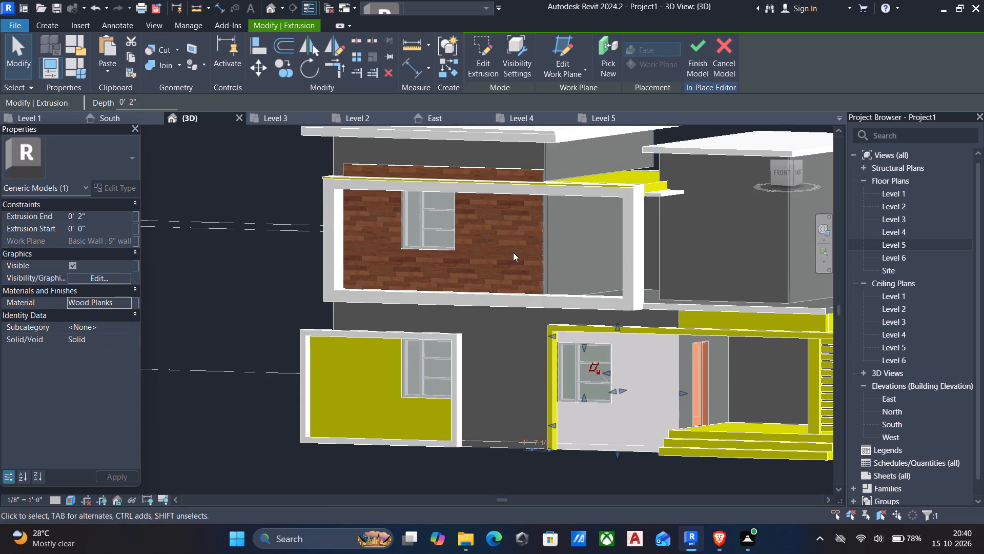
{"action": "left_click", "coordinate": [400, 384]}
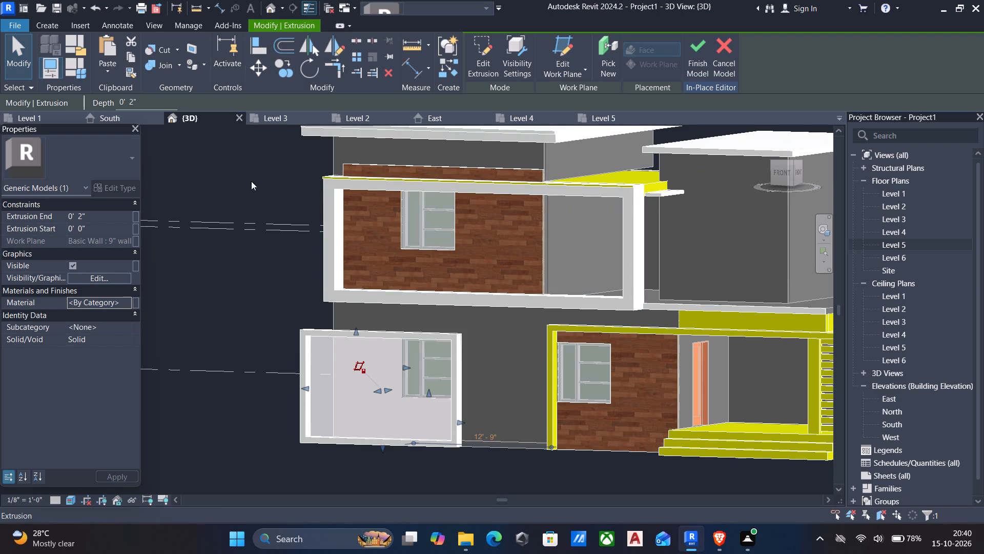
{"action": "left_click", "coordinate": [129, 301]}
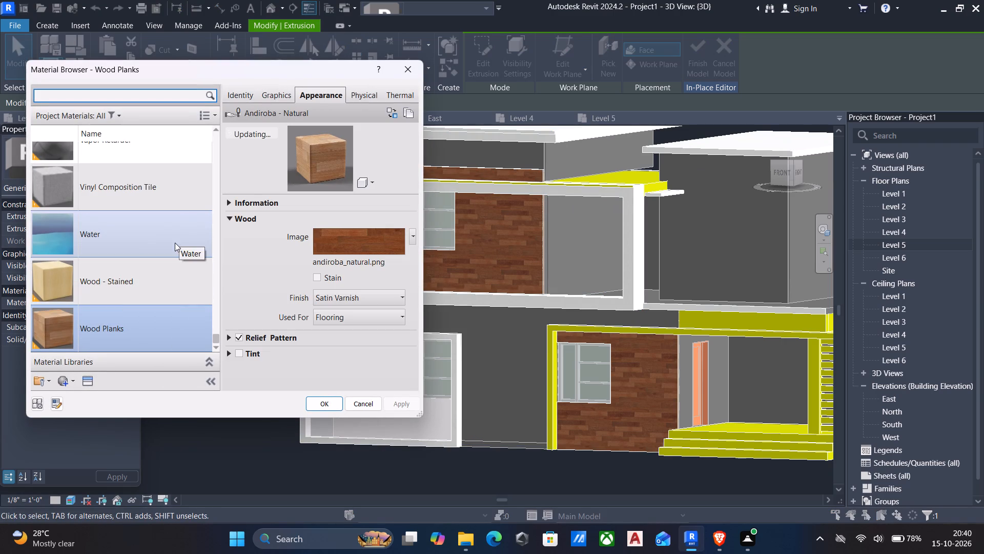
{"action": "left_click", "coordinate": [66, 381]}
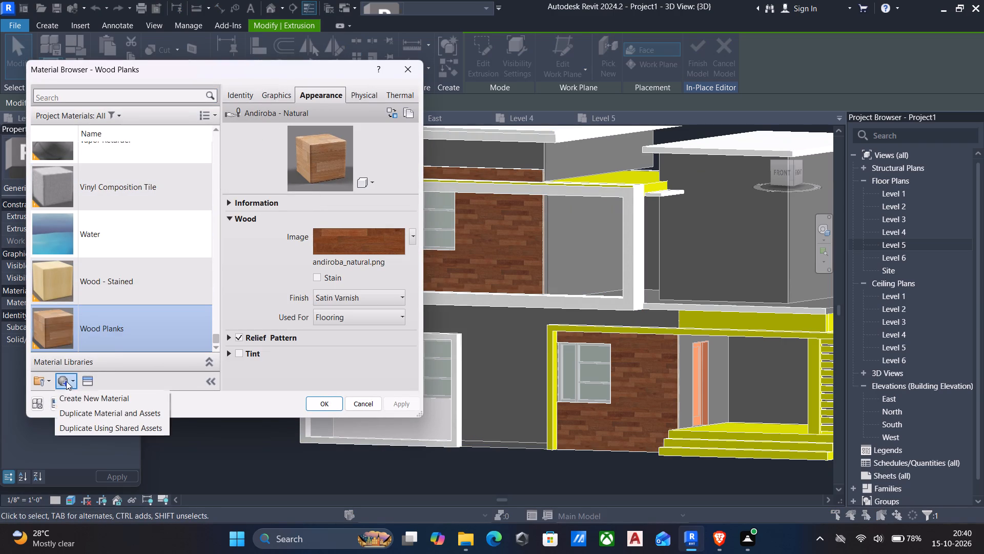
{"action": "left_click", "coordinate": [84, 398]}
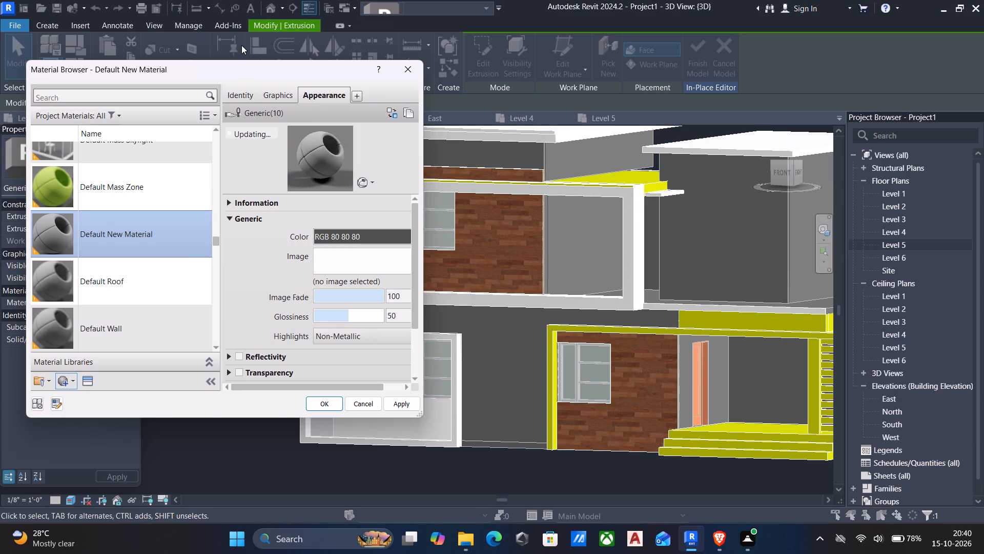
{"action": "left_click", "coordinate": [233, 97]}
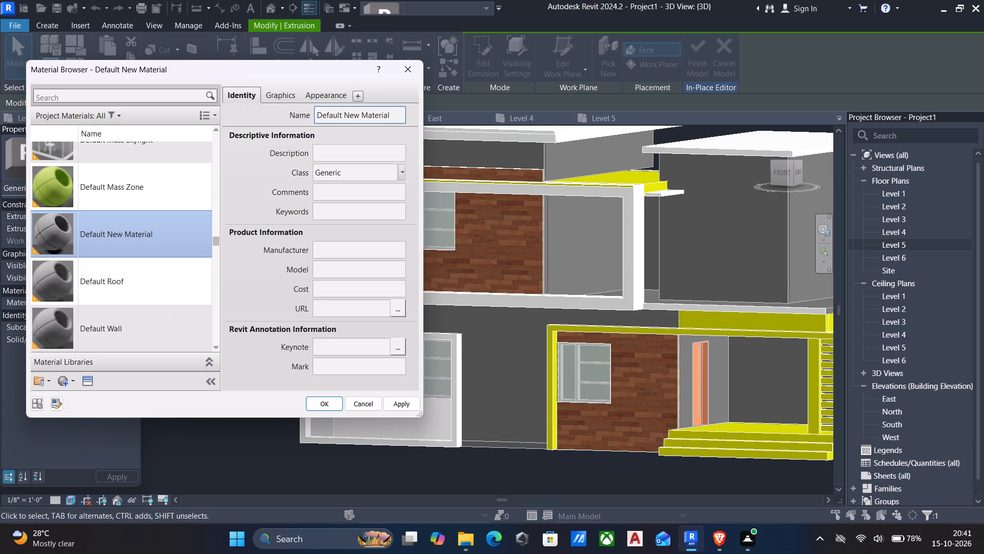
{"action": "left_click", "coordinate": [393, 116]}
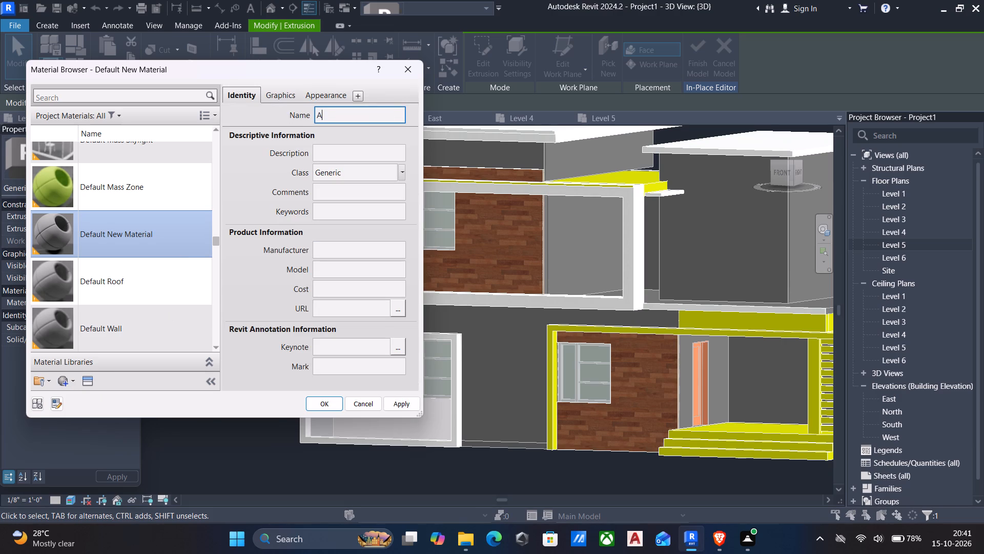
{"action": "type", "text": "sh colour"}
{"action": "left_click", "coordinate": [399, 402]}
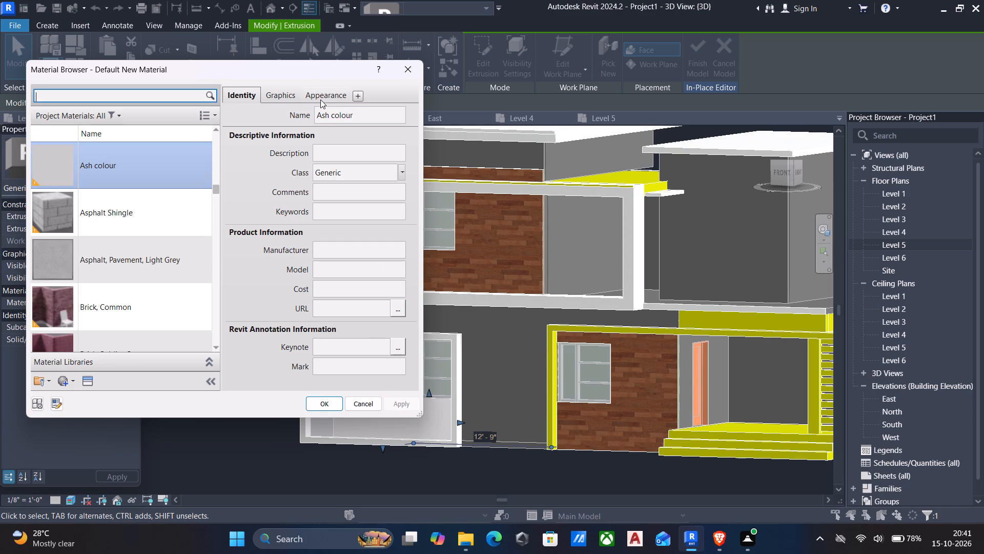
Load balcony wall.jpeg from the AUTOCAD PLANS FUJI folder in Downloads as the Ash colour appearance image.
{"action": "left_click", "coordinate": [321, 100]}
{"action": "left_click", "coordinate": [344, 252]}
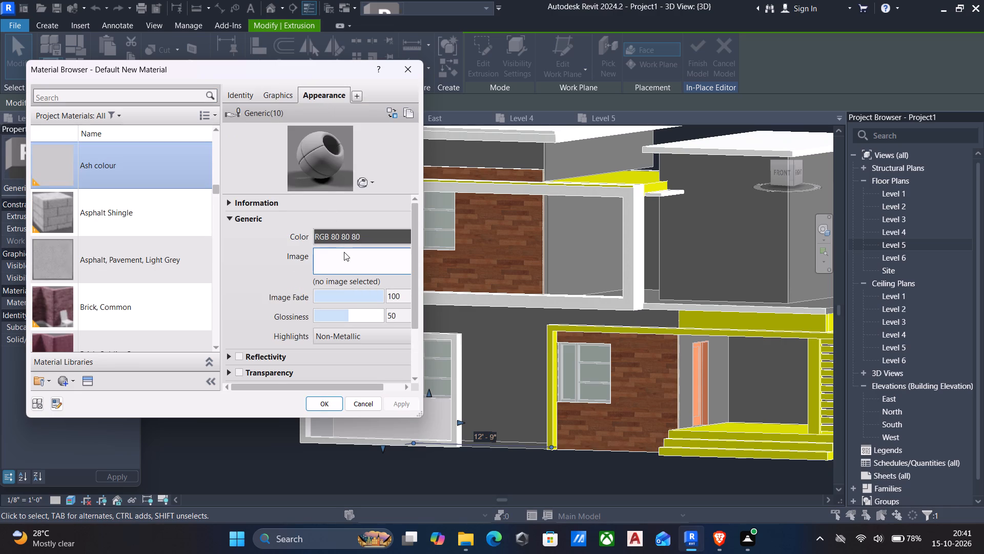
{"action": "left_click", "coordinate": [417, 136]}
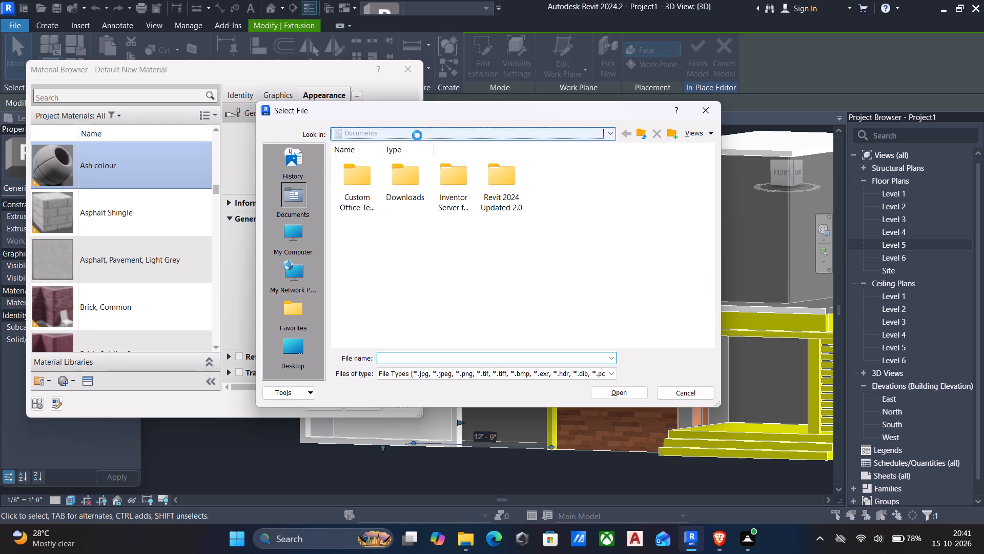
{"action": "left_click", "coordinate": [400, 175]}
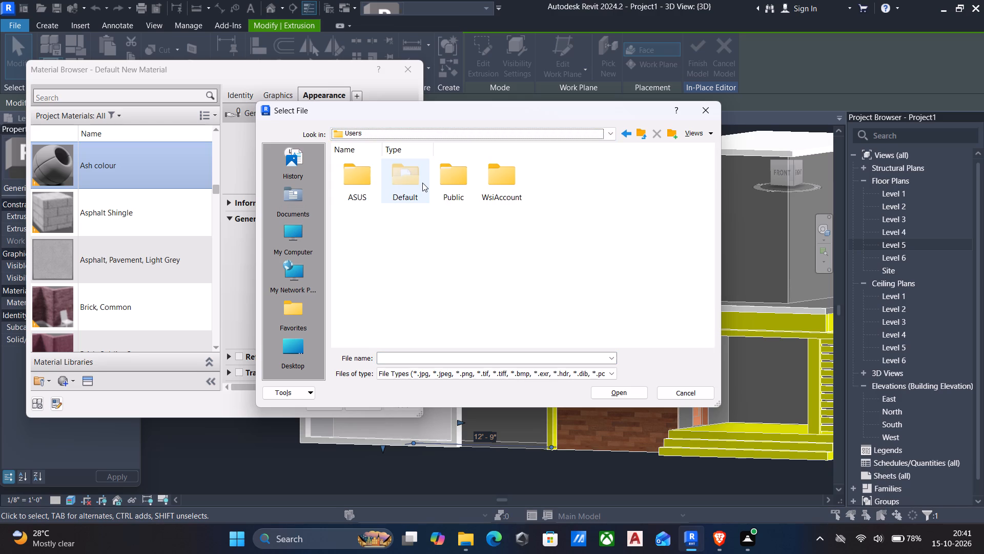
{"action": "double_click", "coordinate": [366, 177]}
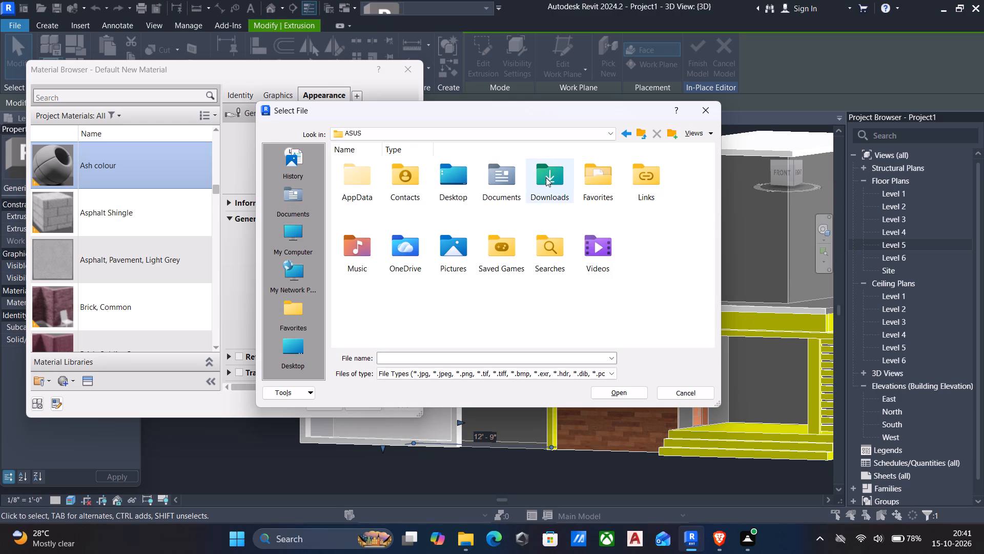
{"action": "double_click", "coordinate": [547, 177]}
{"action": "scroll", "coordinate": [395, 221], "scroll_direction": "down", "scroll_amount": 4}
{"action": "scroll", "coordinate": [394, 219], "scroll_direction": "up", "scroll_amount": 6}
{"action": "double_click", "coordinate": [364, 192]}
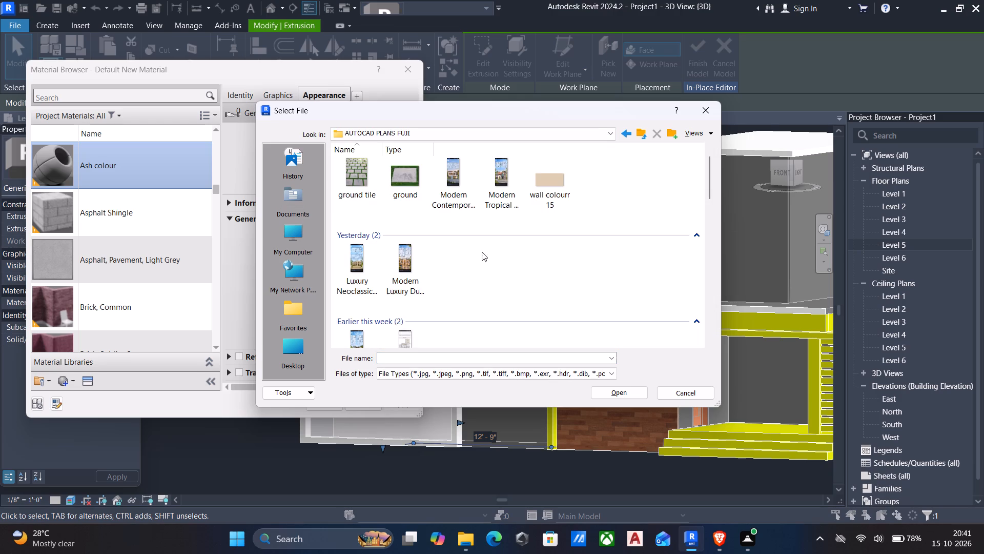
{"action": "scroll", "coordinate": [459, 249], "scroll_direction": "down", "scroll_amount": 3}
{"action": "scroll", "coordinate": [416, 262], "scroll_direction": "down", "scroll_amount": 1}
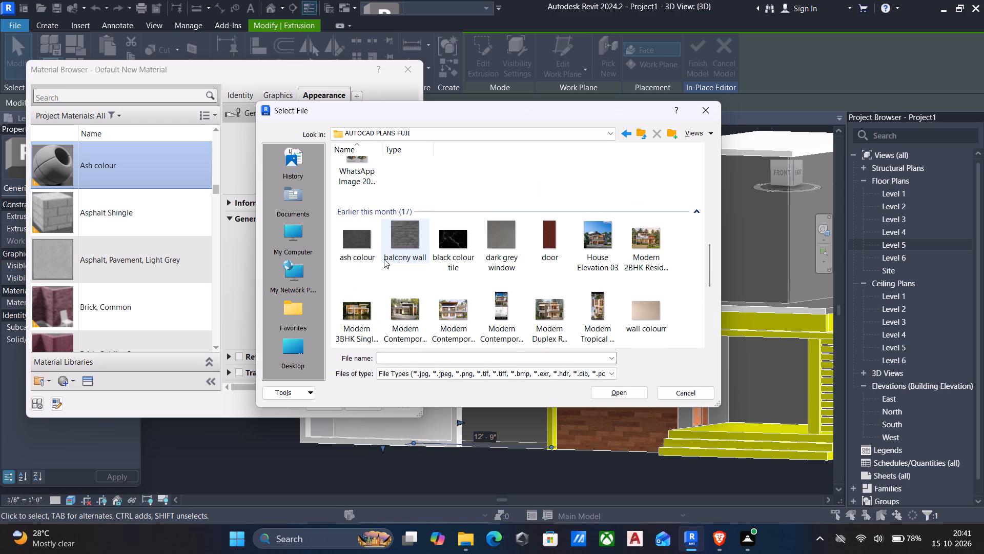
{"action": "left_click", "coordinate": [414, 242]}
{"action": "left_click", "coordinate": [619, 394]}
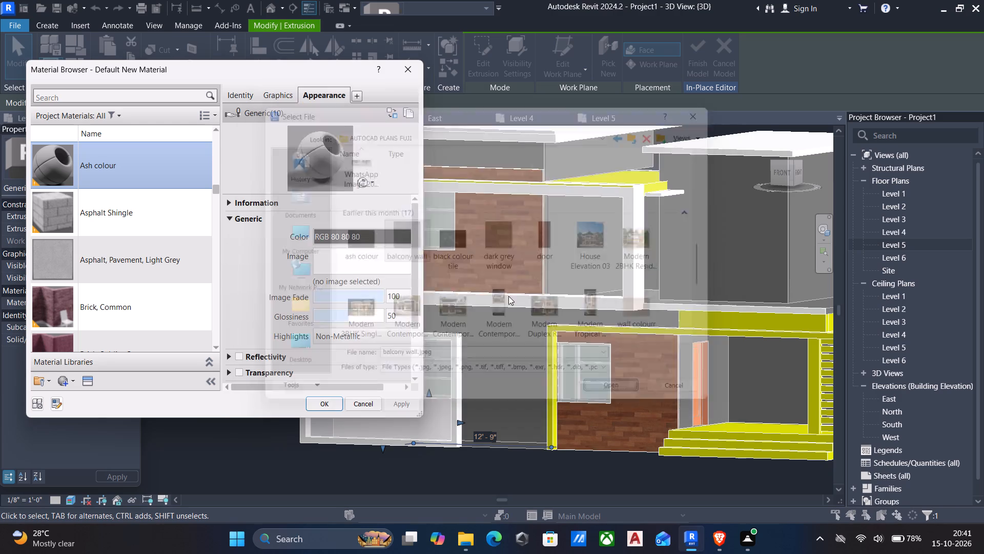
Set the balcony wall texture's sample size to 4' and assign the Ash colour material to the white-framed ground-floor panel.
{"action": "left_click", "coordinate": [405, 259]}
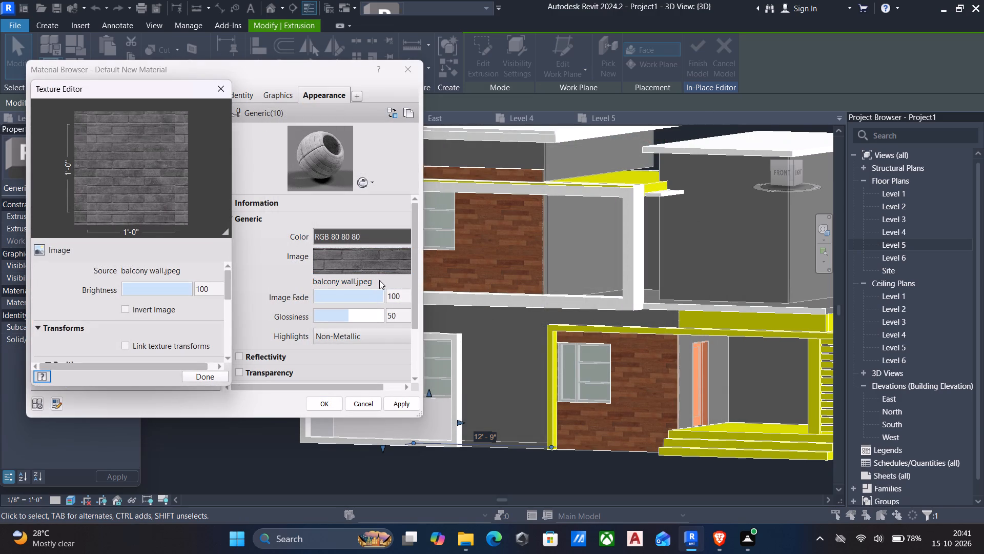
{"action": "left_click", "coordinate": [415, 297]}
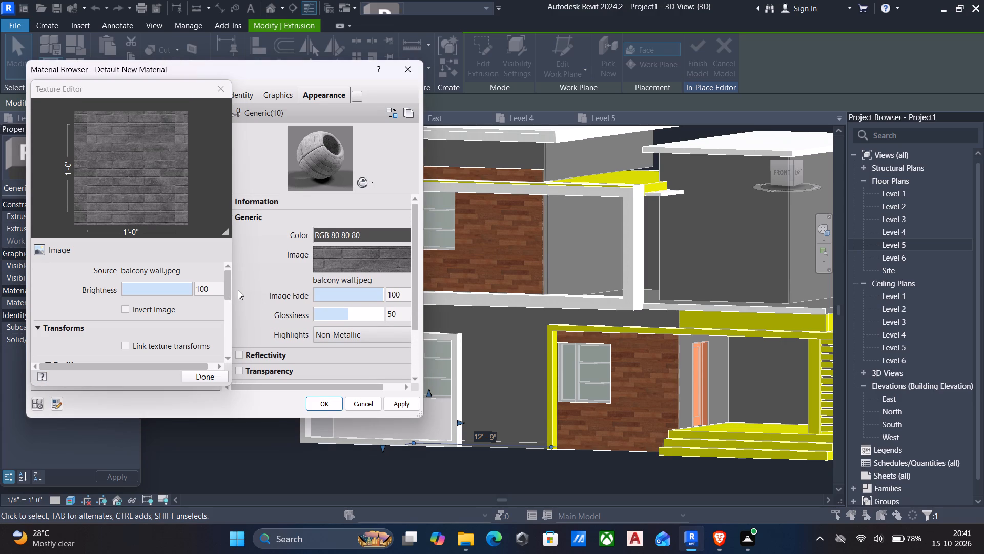
{"action": "left_click_drag", "start_coordinate": [228, 302], "coordinate": [227, 317]}
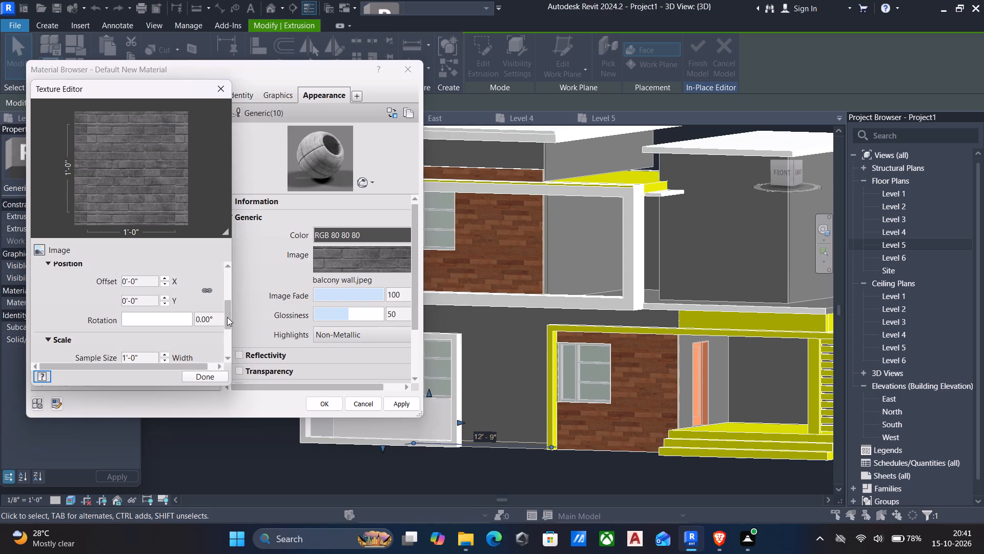
{"action": "left_click_drag", "start_coordinate": [227, 317], "coordinate": [226, 330]}
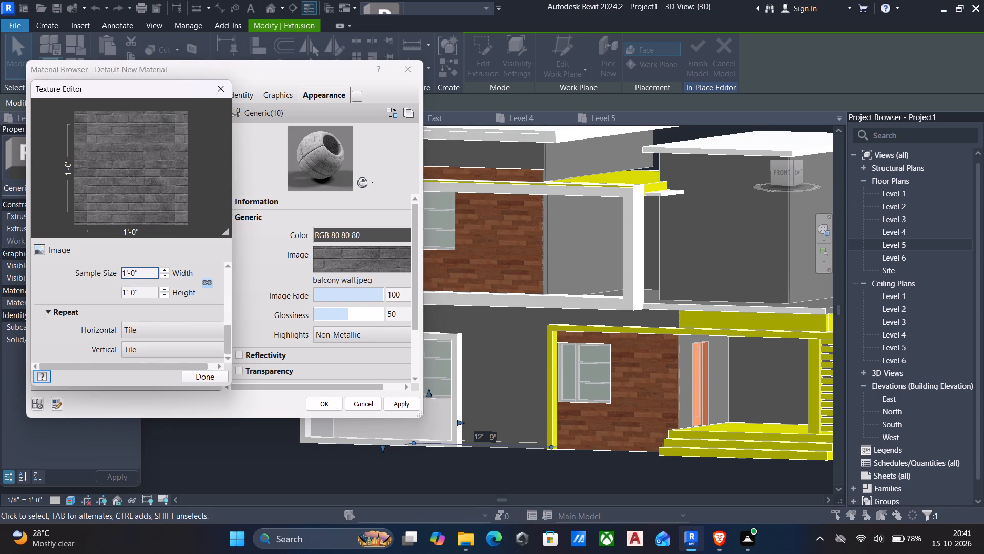
{"action": "left_click", "coordinate": [154, 275]}
{"action": "key", "text": "4"}
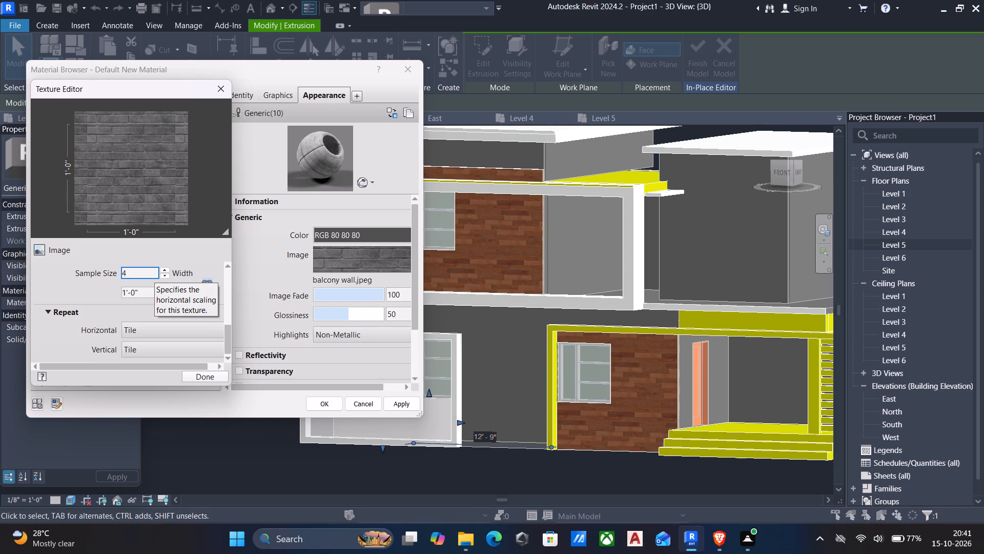
{"action": "key", "text": "apostrophe"}
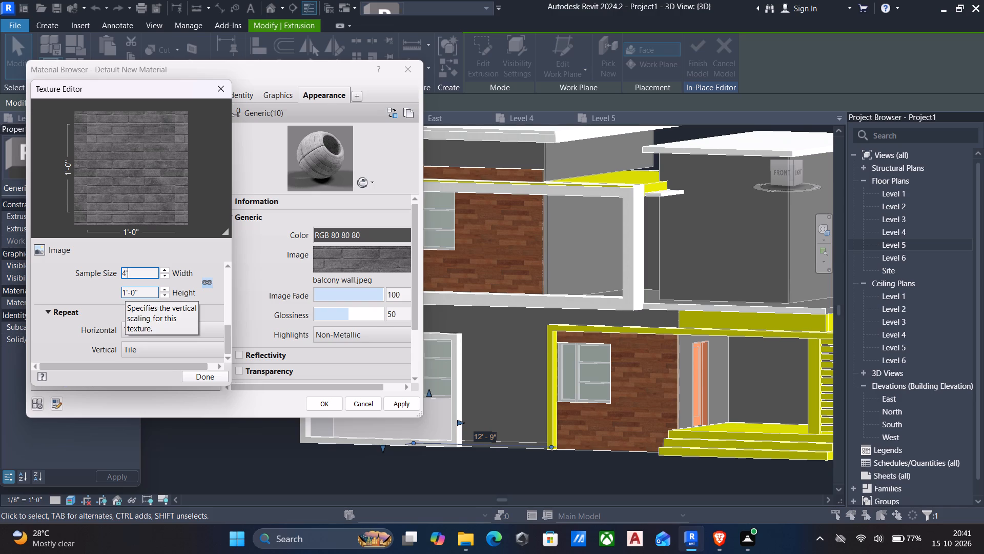
{"action": "key", "text": "Return"}
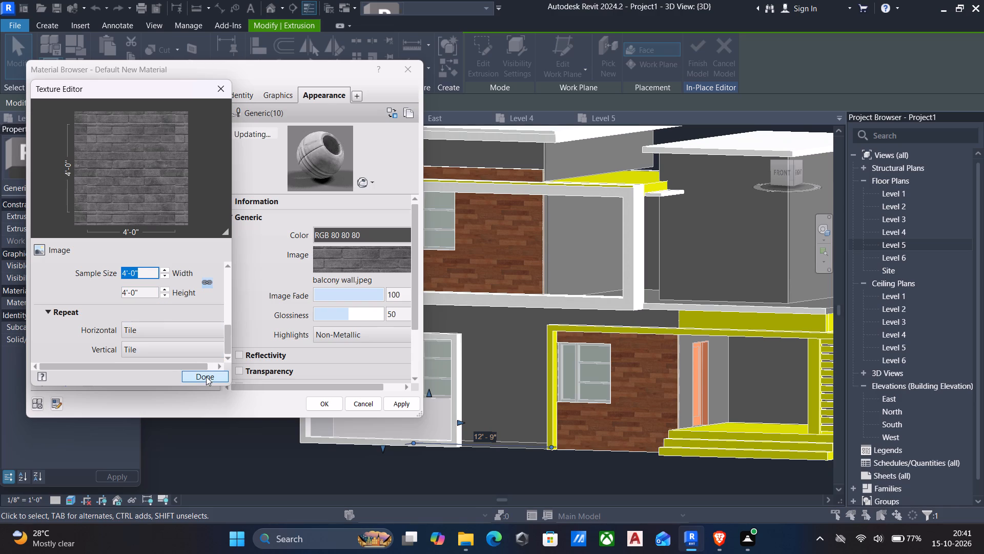
{"action": "left_click", "coordinate": [206, 377]}
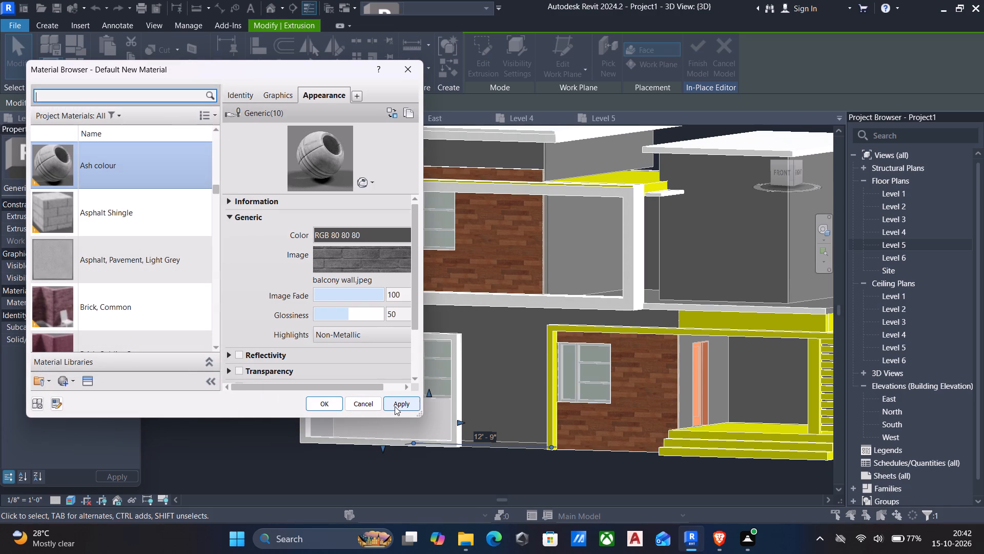
{"action": "left_click", "coordinate": [395, 406]}
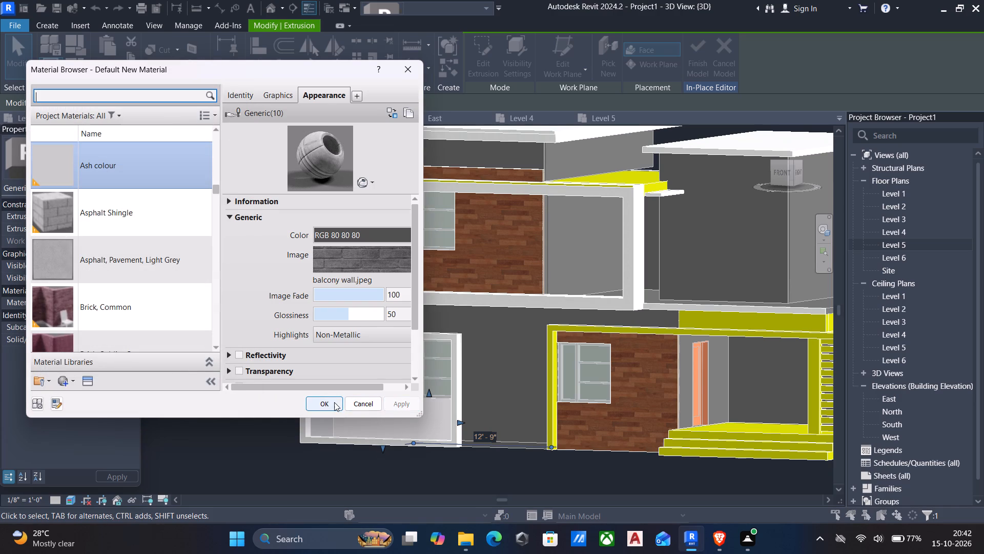
{"action": "left_click", "coordinate": [334, 402]}
Finish editing the in-place generic model of the facade.
{"action": "scroll", "coordinate": [375, 283], "scroll_direction": "down", "scroll_amount": 2}
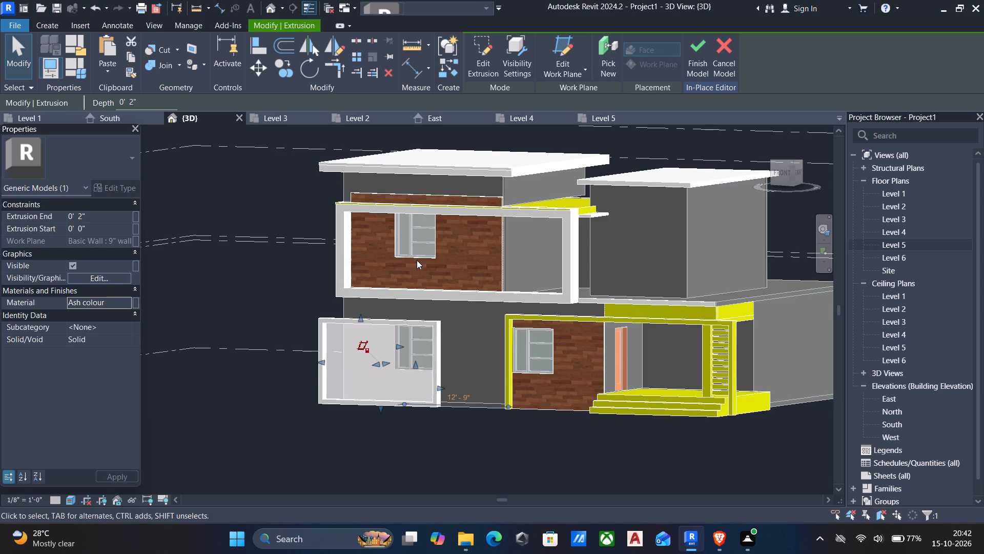
{"action": "middle_click_drag", "start_coordinate": [417, 260], "coordinate": [415, 302]}
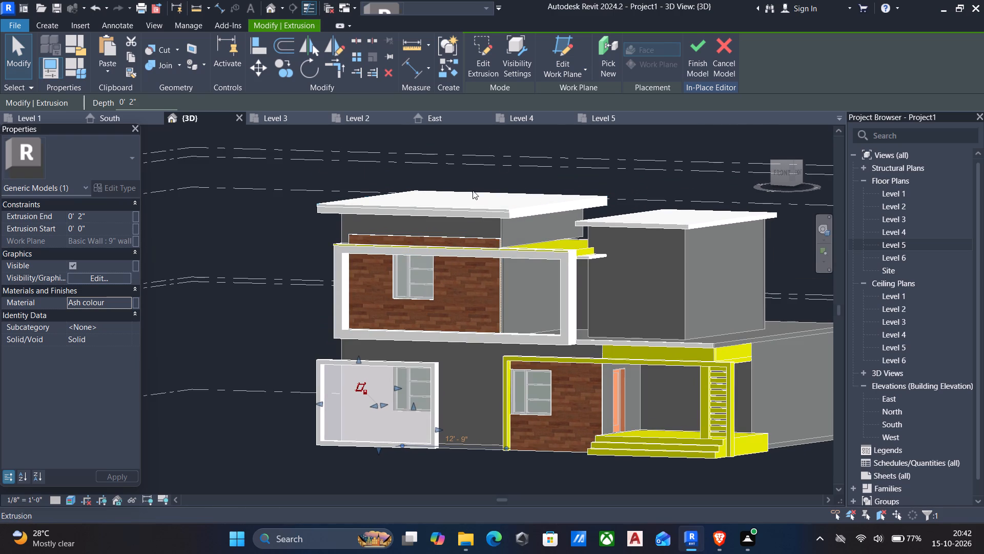
{"action": "left_click", "coordinate": [701, 44]}
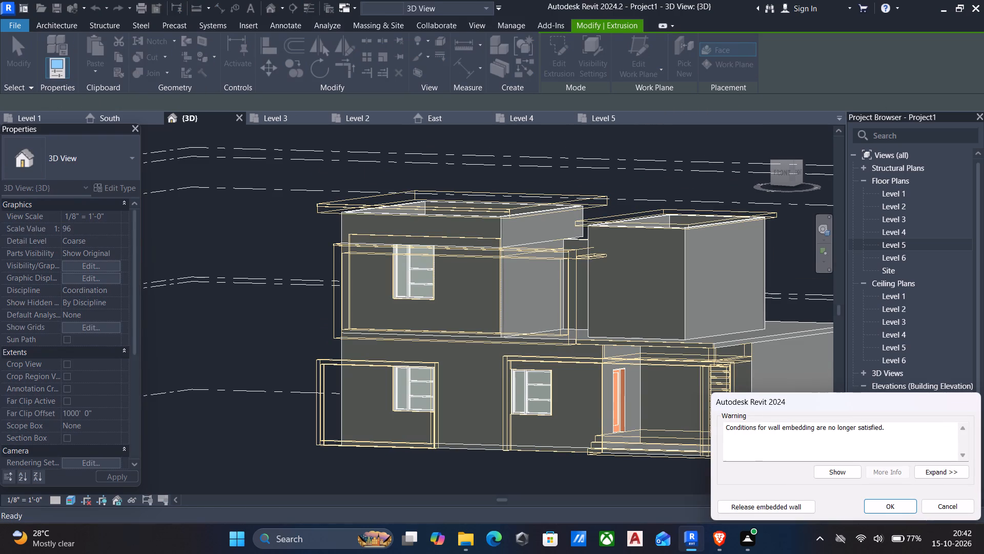
{"action": "left_click", "coordinate": [884, 501]}
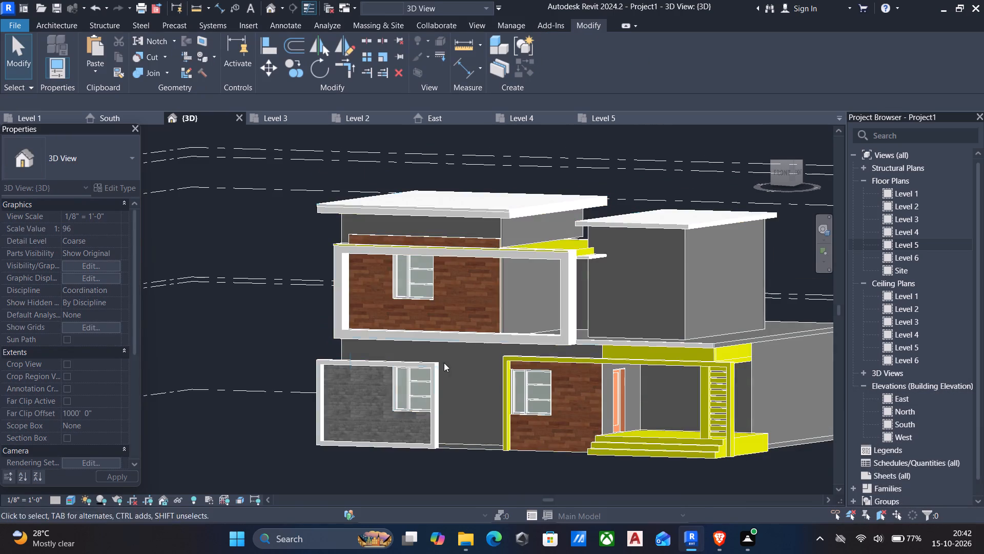
Examine the brick texture on the white-framed ground-floor panel and the neighbouring wood-clad panels on the front facade.
{"action": "middle_click_drag", "start_coordinate": [437, 370], "coordinate": [441, 323]}
{"action": "scroll", "coordinate": [441, 322], "scroll_direction": "down", "scroll_amount": 1}
{"action": "scroll", "coordinate": [385, 358], "scroll_direction": "up", "scroll_amount": 11}
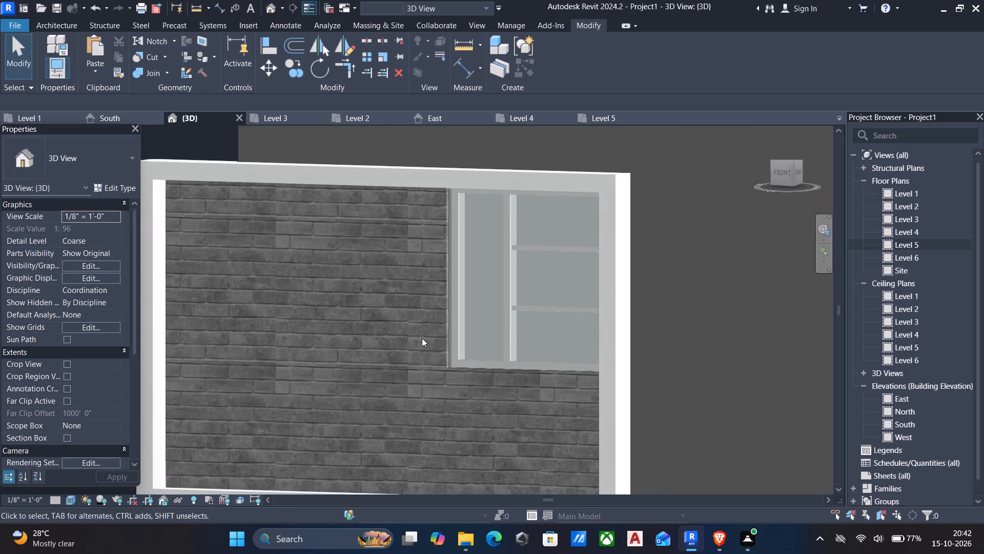
{"action": "scroll", "coordinate": [443, 323], "scroll_direction": "down", "scroll_amount": 4}
{"action": "middle_click_drag", "start_coordinate": [506, 334], "coordinate": [479, 353]}
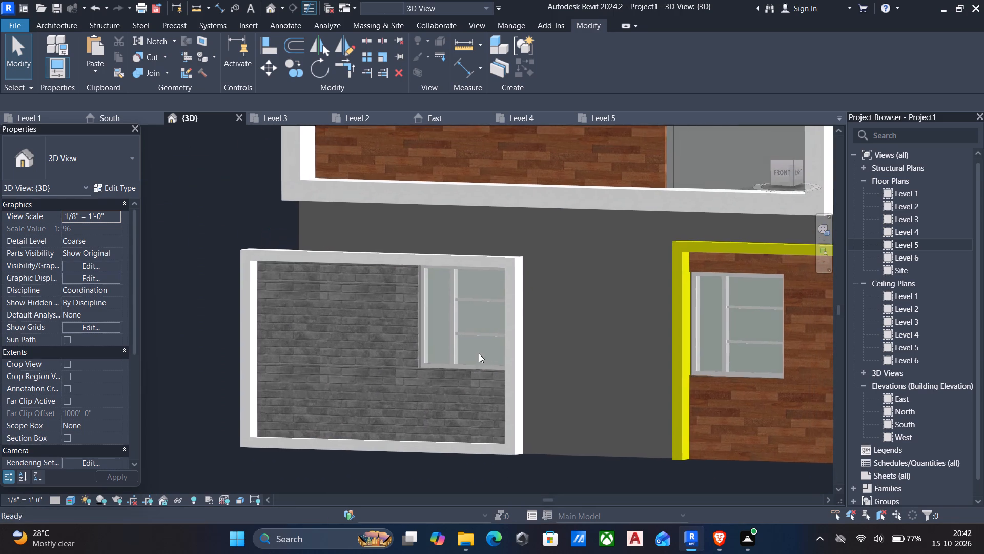
{"action": "scroll", "coordinate": [478, 353], "scroll_direction": "down", "scroll_amount": 2}
{"action": "middle_click_drag", "start_coordinate": [588, 365], "coordinate": [526, 364]}
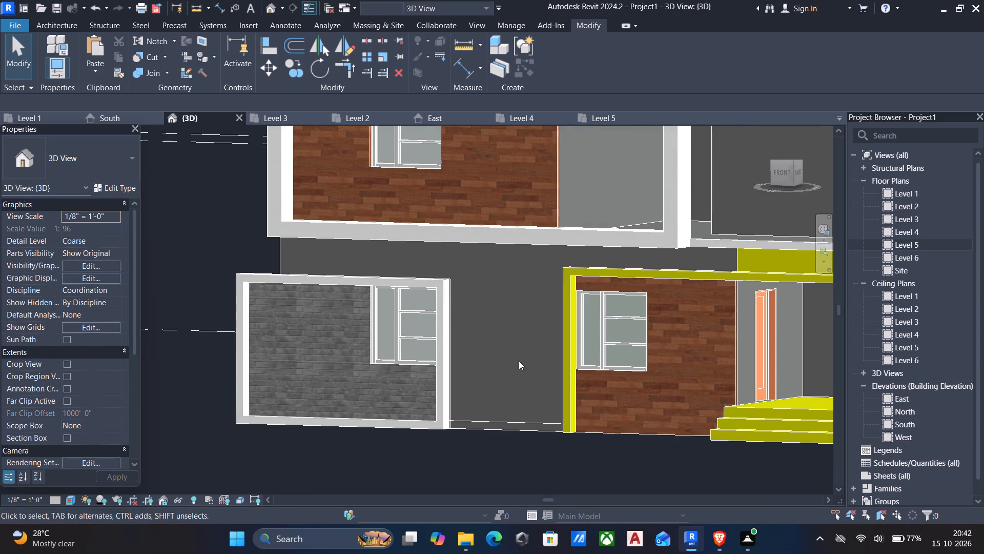
Edit the in-place facade model and create a new material named ashhh for the yellow frame around the wood-clad panel and porch.
{"action": "left_click", "coordinate": [571, 357]}
{"action": "left_click", "coordinate": [553, 41]}
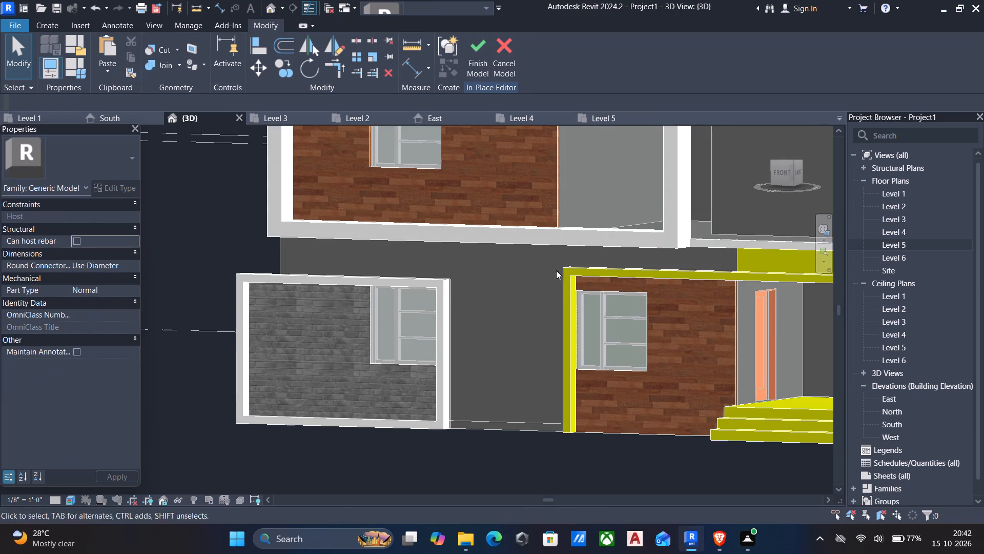
{"action": "left_click", "coordinate": [572, 287]}
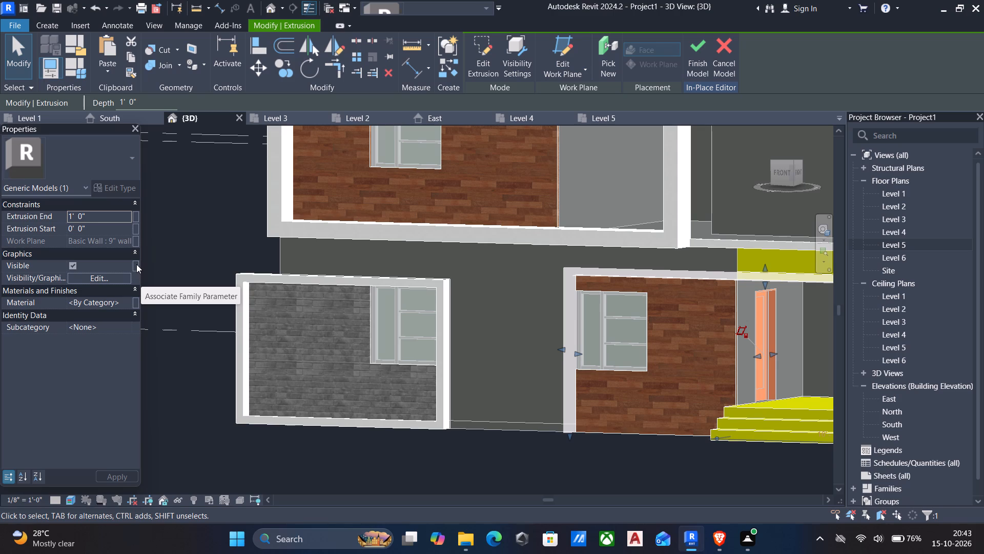
{"action": "scroll", "coordinate": [167, 304], "scroll_direction": "down", "scroll_amount": 3}
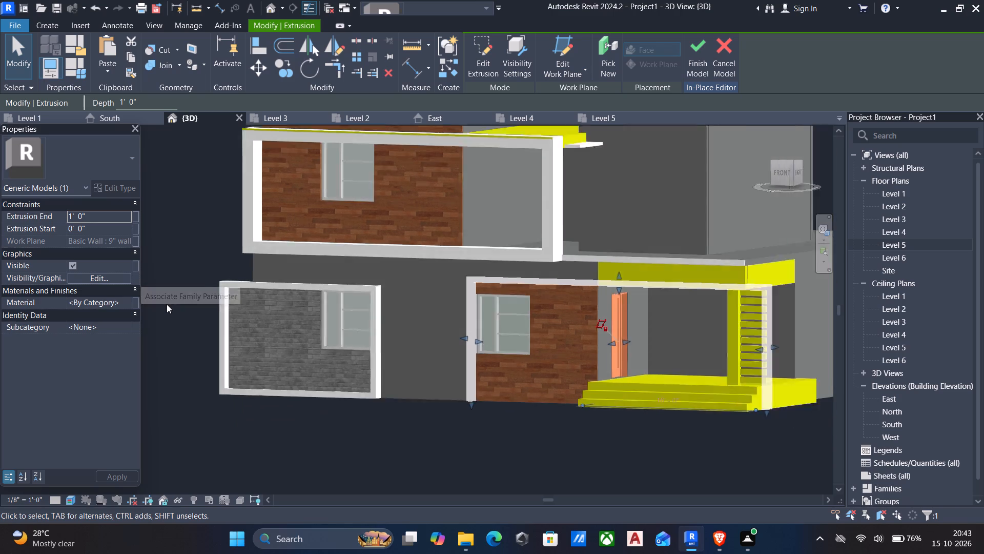
{"action": "middle_click_drag", "start_coordinate": [373, 315], "coordinate": [416, 362]}
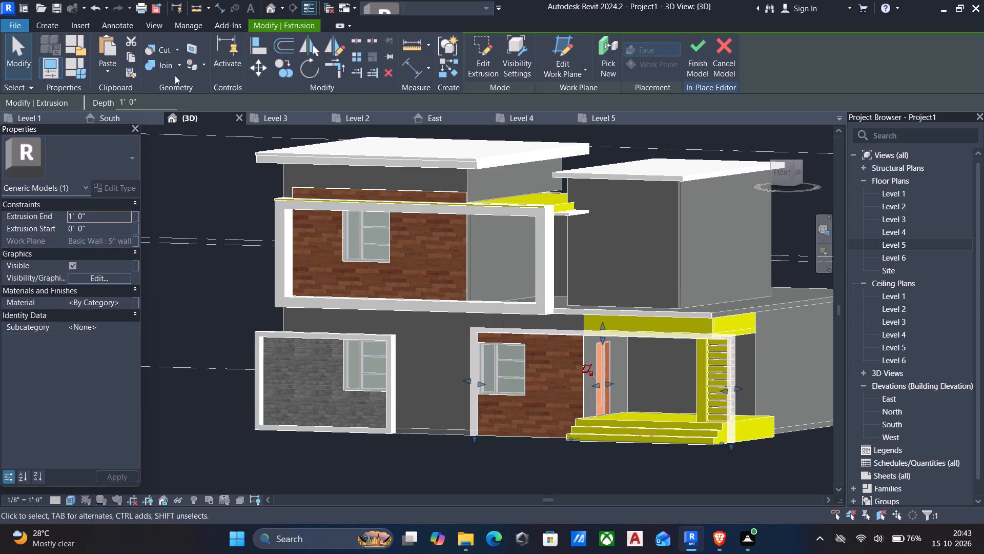
{"action": "left_click", "coordinate": [128, 302]}
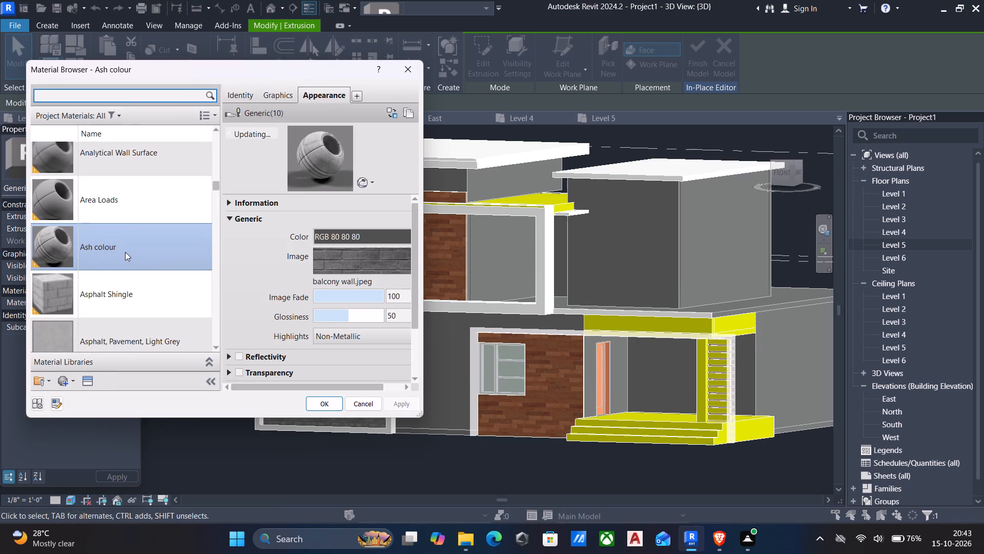
{"action": "scroll", "coordinate": [94, 191], "scroll_direction": "up", "scroll_amount": 4}
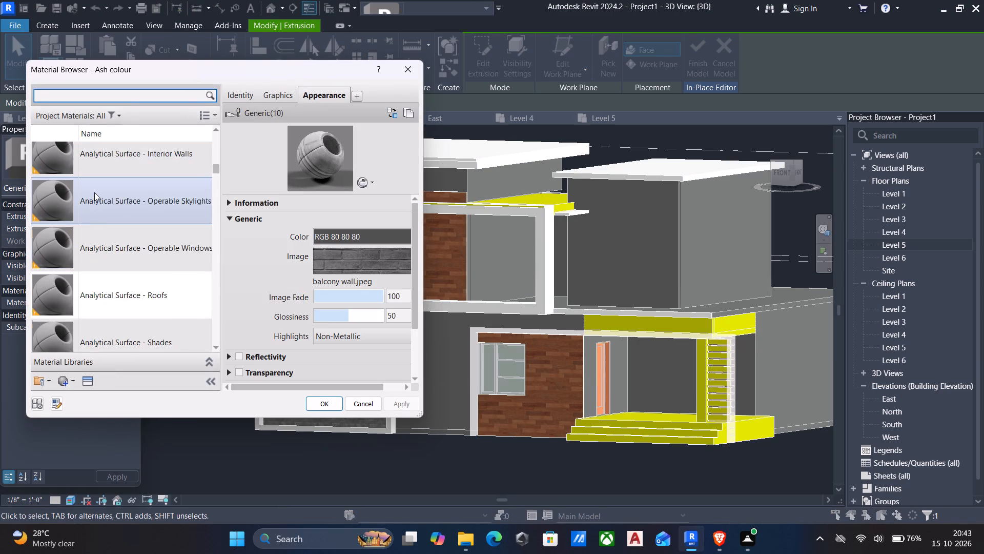
{"action": "scroll", "coordinate": [94, 192], "scroll_direction": "up", "scroll_amount": 12}
{"action": "scroll", "coordinate": [102, 225], "scroll_direction": "down", "scroll_amount": 10}
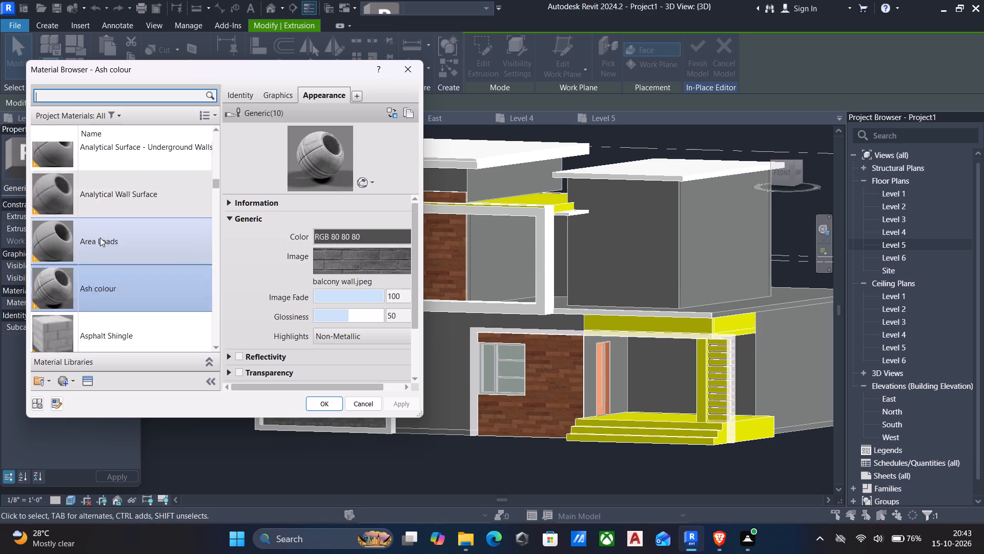
{"action": "scroll", "coordinate": [100, 238], "scroll_direction": "down", "scroll_amount": 14}
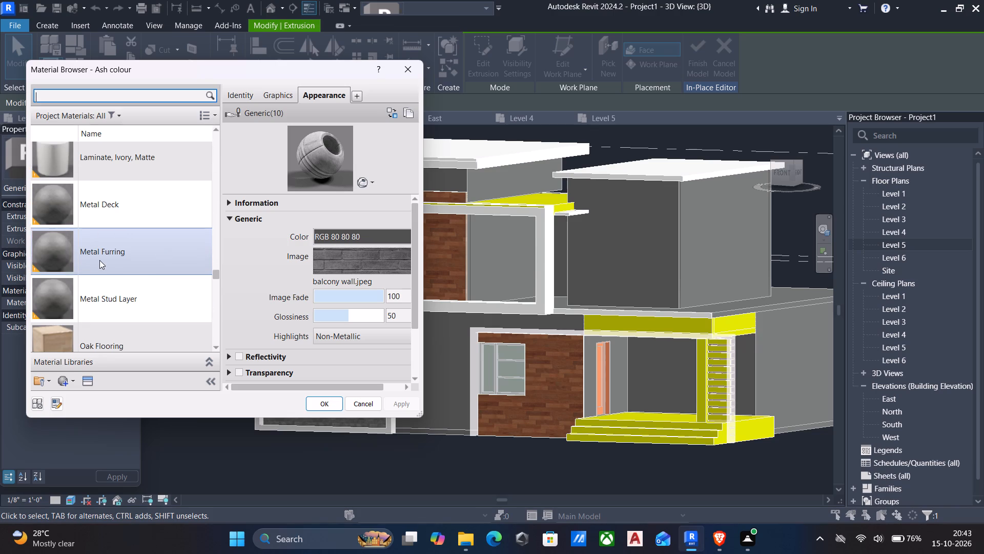
{"action": "scroll", "coordinate": [129, 229], "scroll_direction": "down", "scroll_amount": 6}
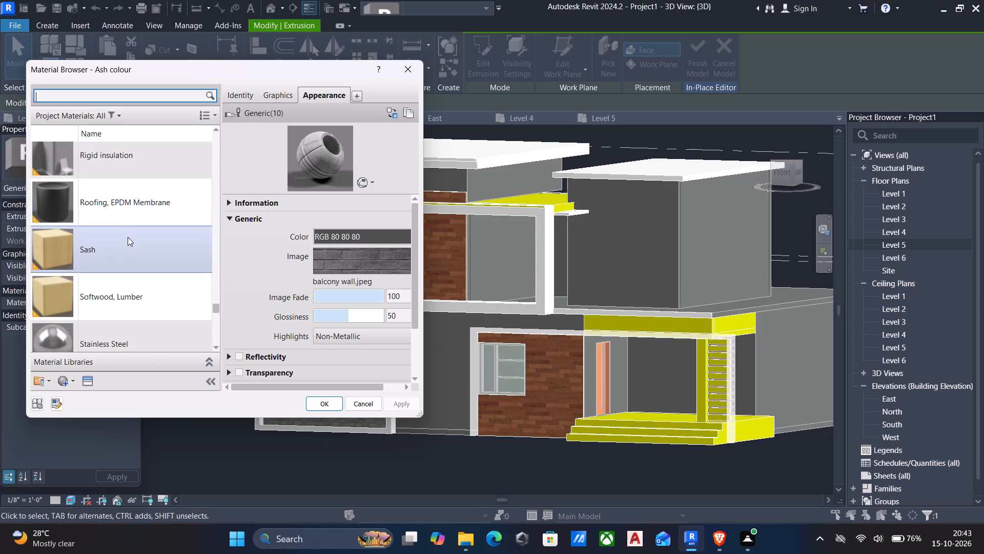
{"action": "scroll", "coordinate": [125, 264], "scroll_direction": "up", "scroll_amount": 4}
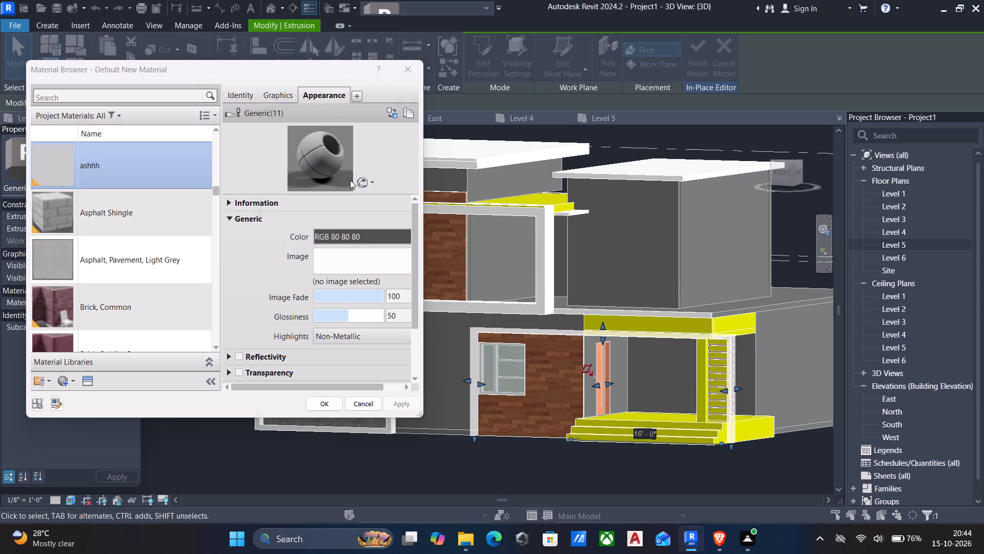
Load ash colour.jpeg from the AUTOCAD PLANS FUJI folder as the ashhh appearance image and assign ashhh to the porch frame.
{"action": "scroll", "coordinate": [354, 291], "scroll_direction": "down", "scroll_amount": 5}
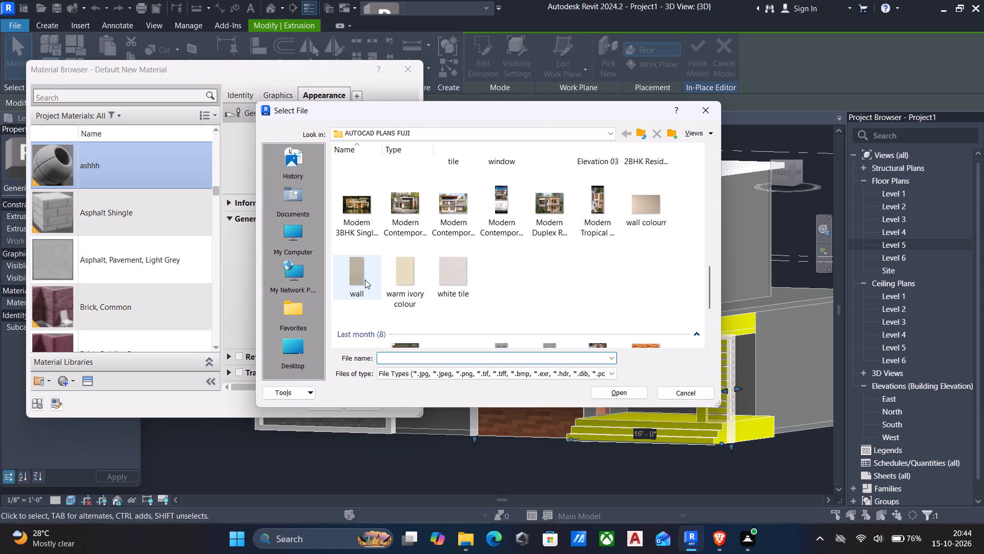
{"action": "scroll", "coordinate": [385, 256], "scroll_direction": "up", "scroll_amount": 2}
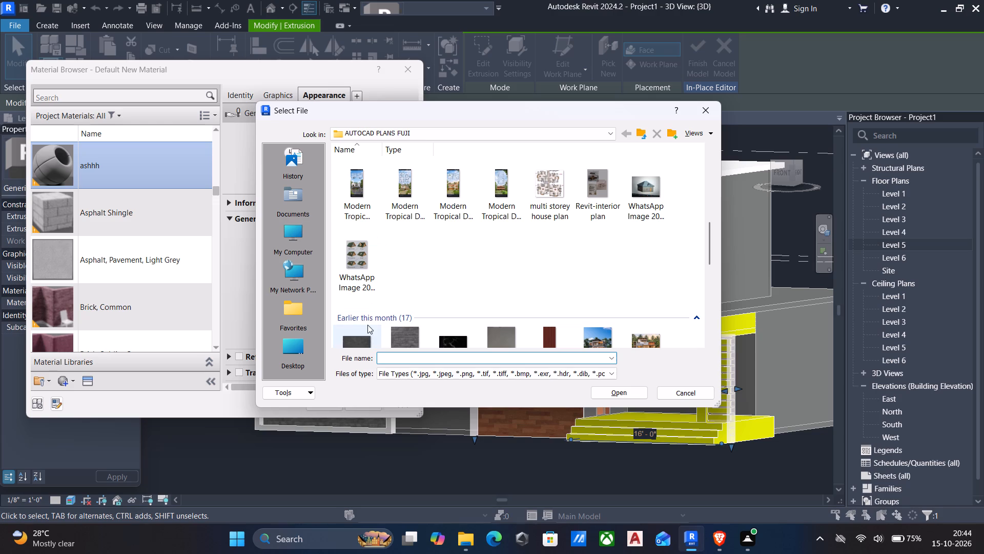
{"action": "left_click", "coordinate": [356, 345]}
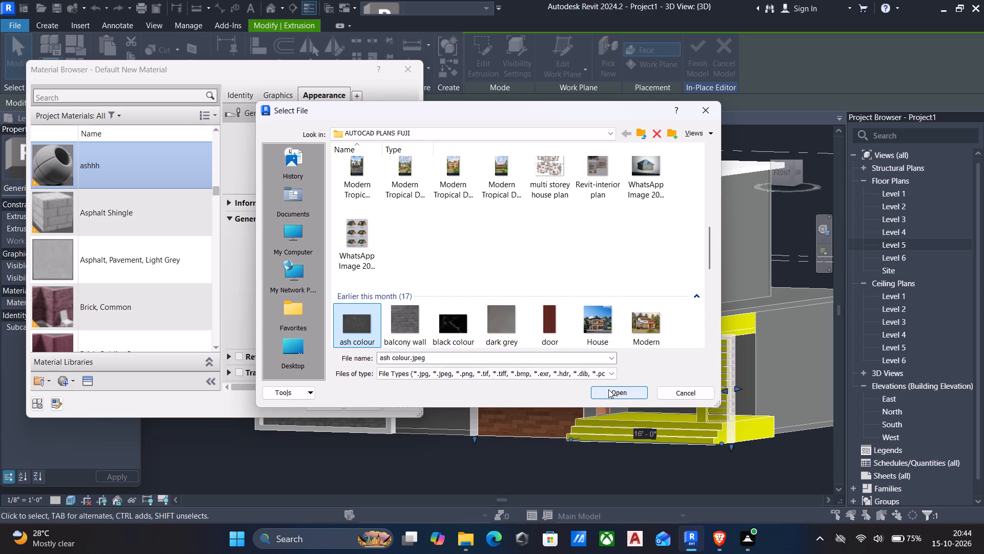
{"action": "left_click", "coordinate": [608, 389]}
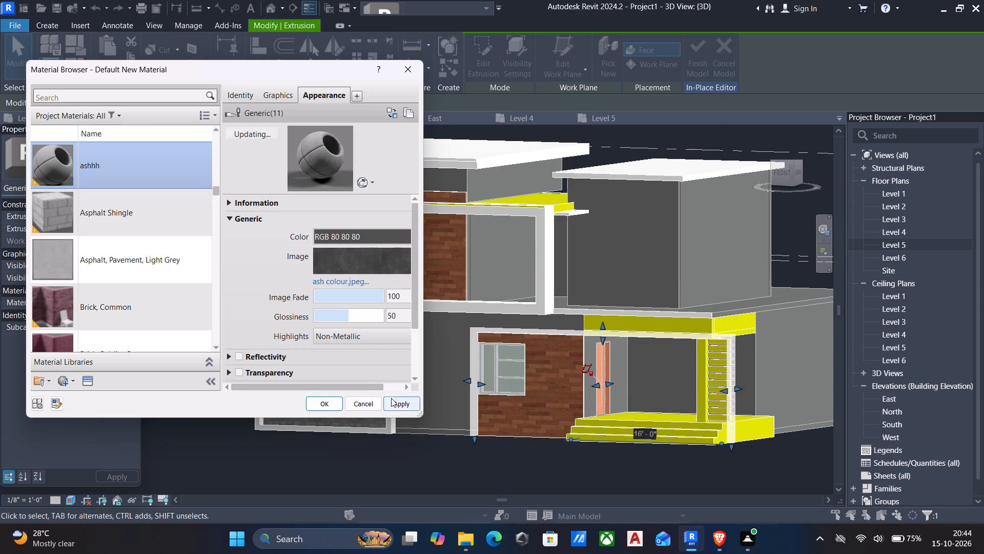
{"action": "left_click", "coordinate": [391, 398]}
{"action": "left_click", "coordinate": [321, 407]}
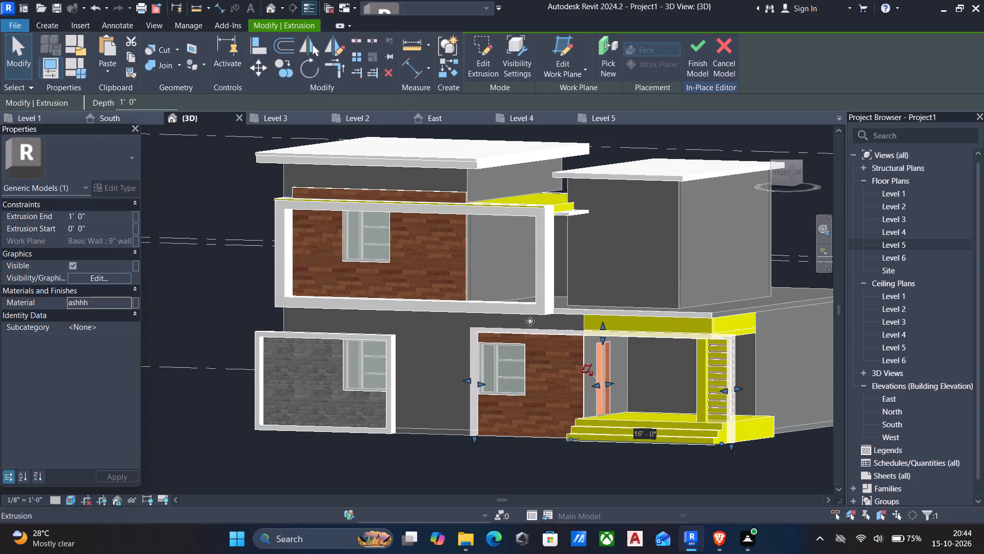
{"action": "key", "text": "Escape"}
Finish editing the in-place generic model of the facade.
{"action": "middle_click_drag", "start_coordinate": [614, 366], "coordinate": [607, 339]}
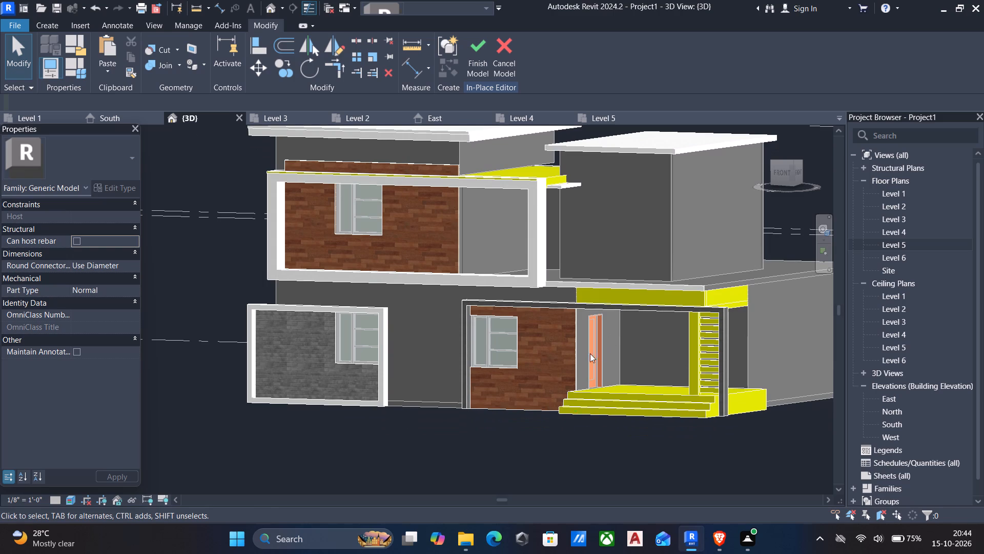
{"action": "scroll", "coordinate": [437, 395], "scroll_direction": "down", "scroll_amount": 3}
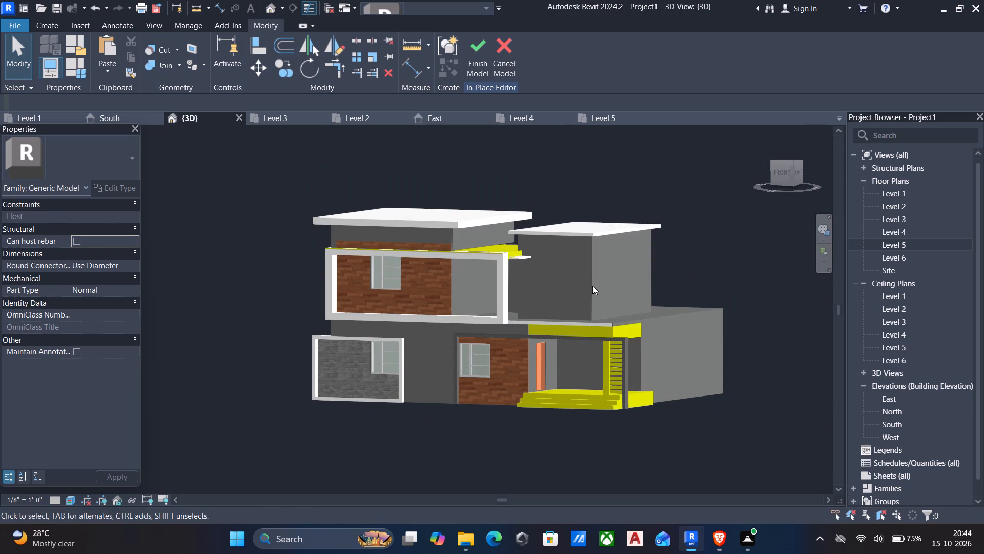
{"action": "left_click", "coordinate": [477, 49]}
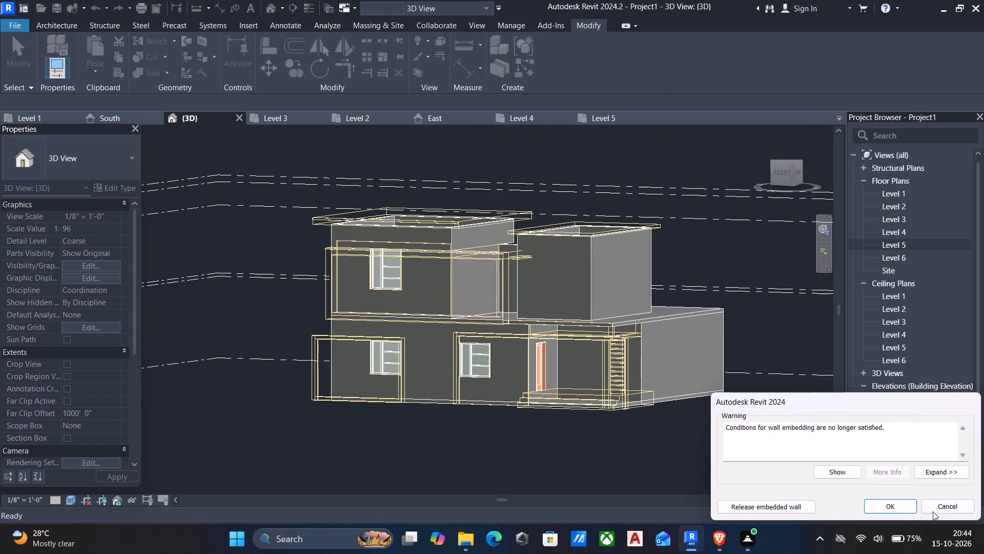
{"action": "left_click", "coordinate": [898, 511]}
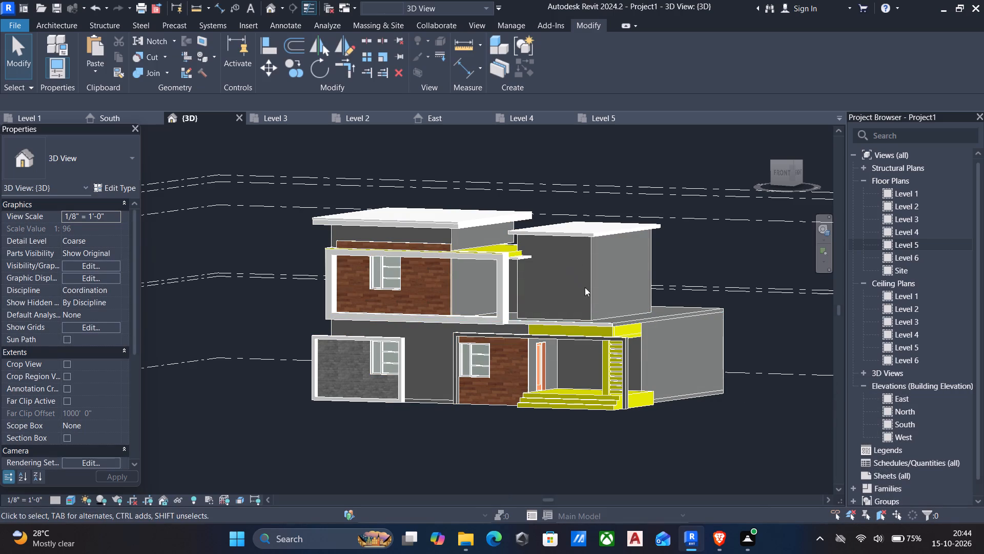
Reopen the in-place facade model for editing and assign the ashhh material to the porch platform and entrance steps.
{"action": "scroll", "coordinate": [610, 349], "scroll_direction": "up", "scroll_amount": 2}
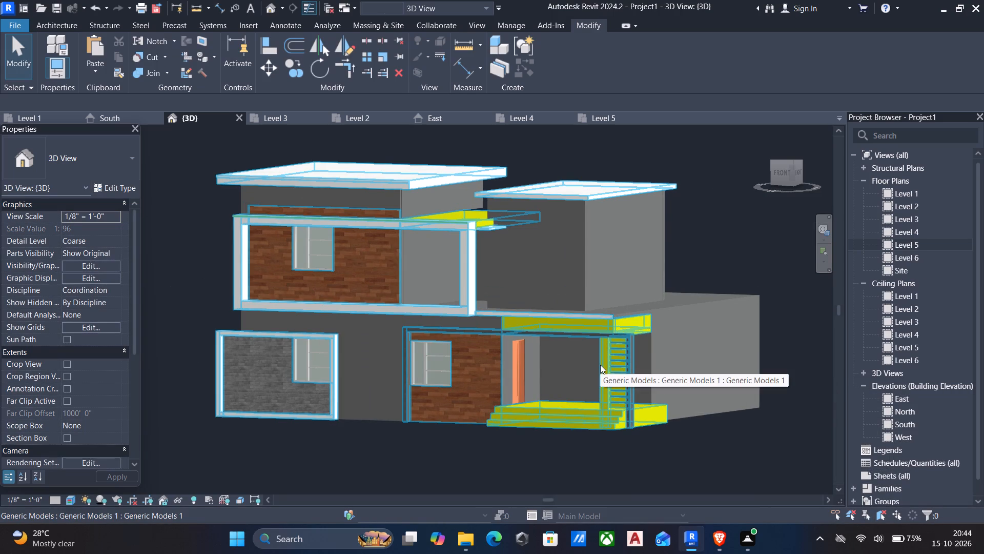
{"action": "left_click", "coordinate": [542, 419]}
{"action": "left_click", "coordinate": [552, 65]}
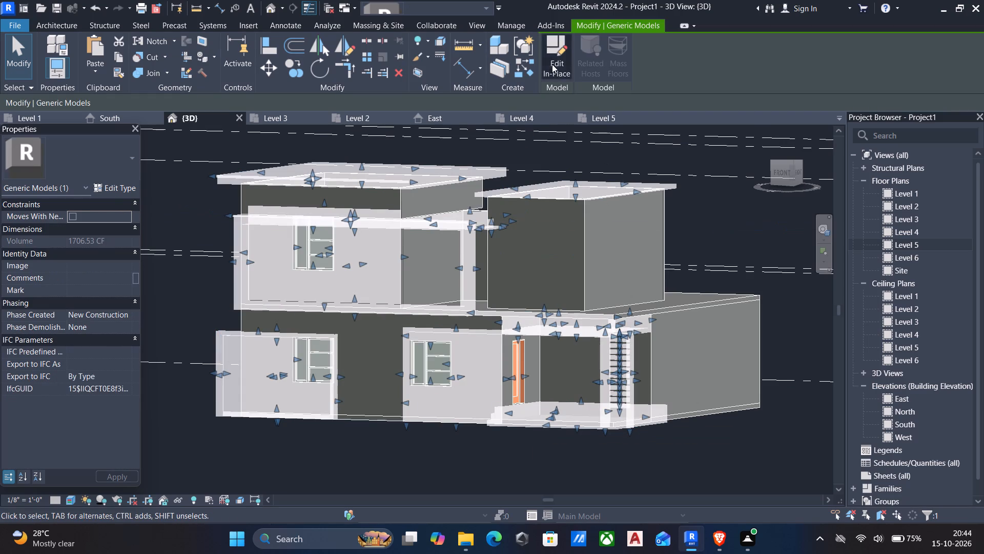
{"action": "left_click_drag", "start_coordinate": [561, 450], "coordinate": [552, 414]}
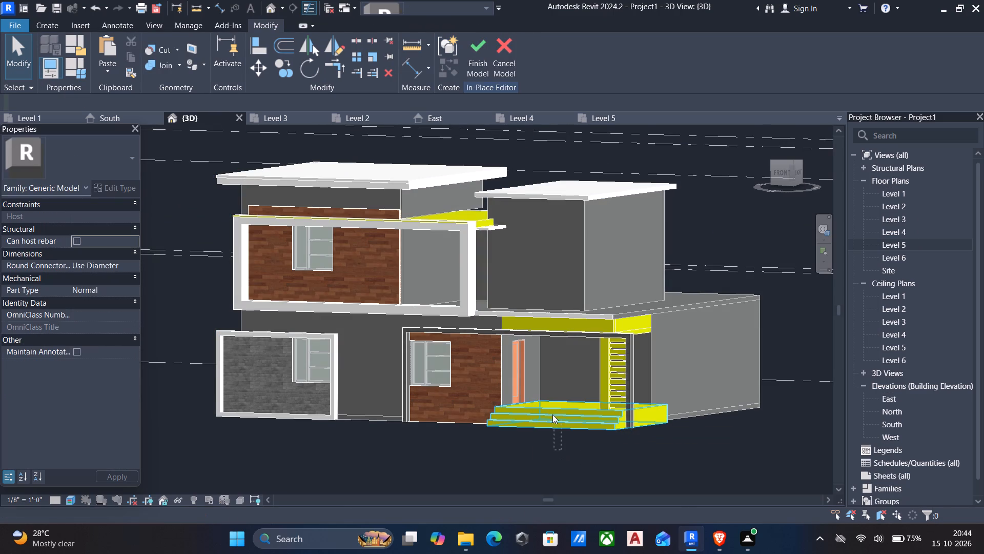
{"action": "left_click_drag", "start_coordinate": [552, 414], "coordinate": [532, 406]}
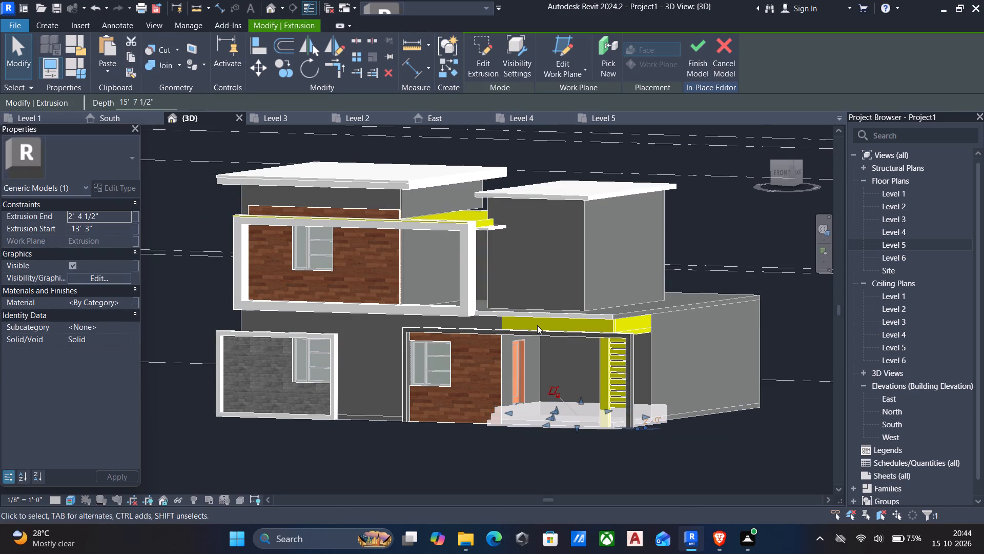
{"action": "left_click", "coordinate": [127, 303]}
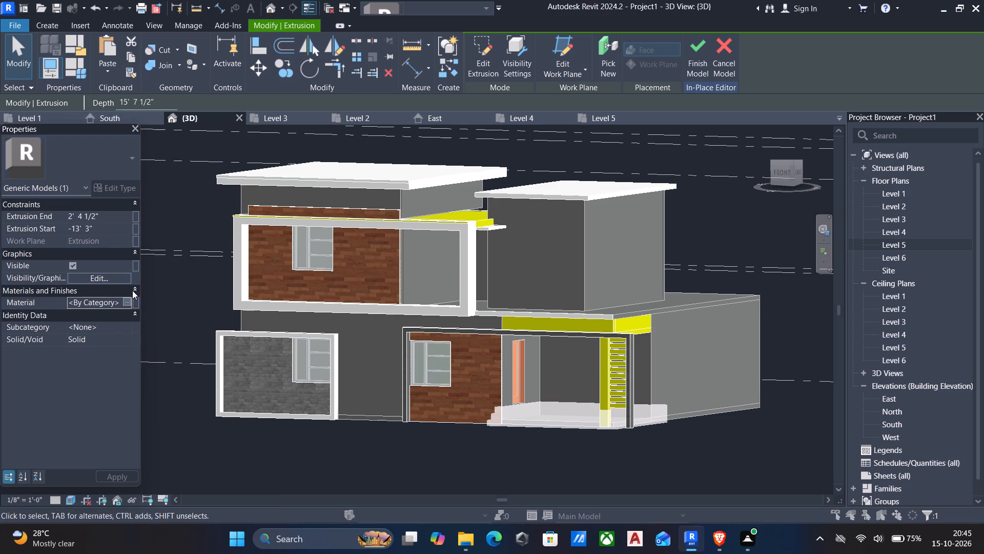
{"action": "left_click", "coordinate": [323, 399]}
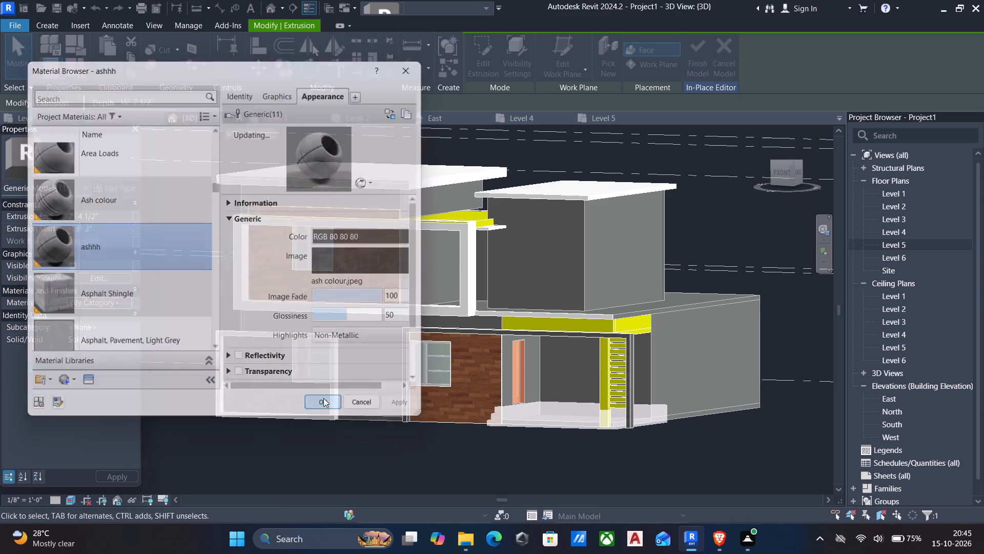
{"action": "key", "text": "Escape"}
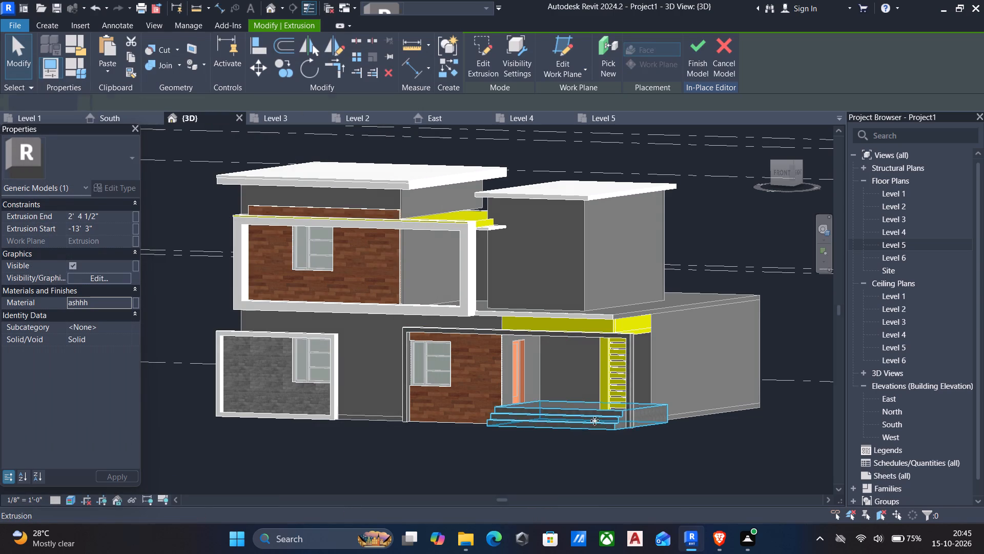
Assign the Clad - White material to both the porch's vertical post and the adjoining horizontally slatted panel.
{"action": "scroll", "coordinate": [561, 434], "scroll_direction": "up", "scroll_amount": 4}
{"action": "middle_click_drag", "start_coordinate": [566, 423], "coordinate": [531, 412]}
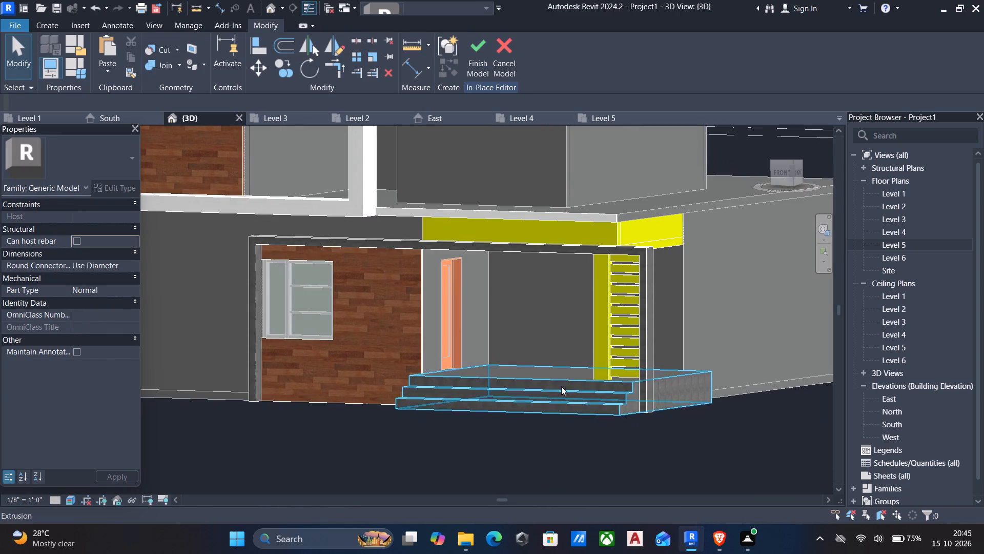
{"action": "scroll", "coordinate": [592, 340], "scroll_direction": "up", "scroll_amount": 4}
{"action": "left_click", "coordinate": [622, 322]}
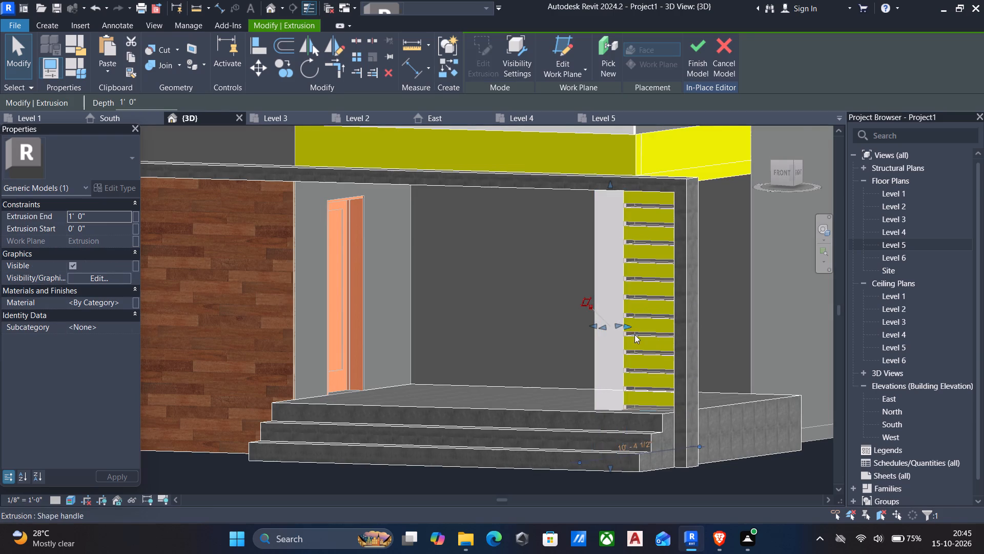
{"action": "left_click", "coordinate": [640, 323]}
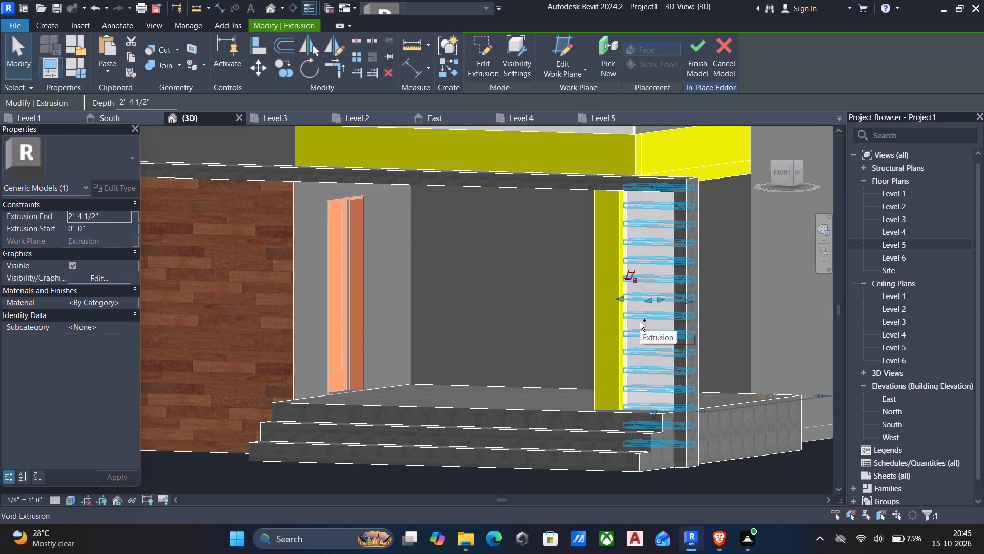
{"action": "left_click", "coordinate": [614, 319], "text": "ctrl"}
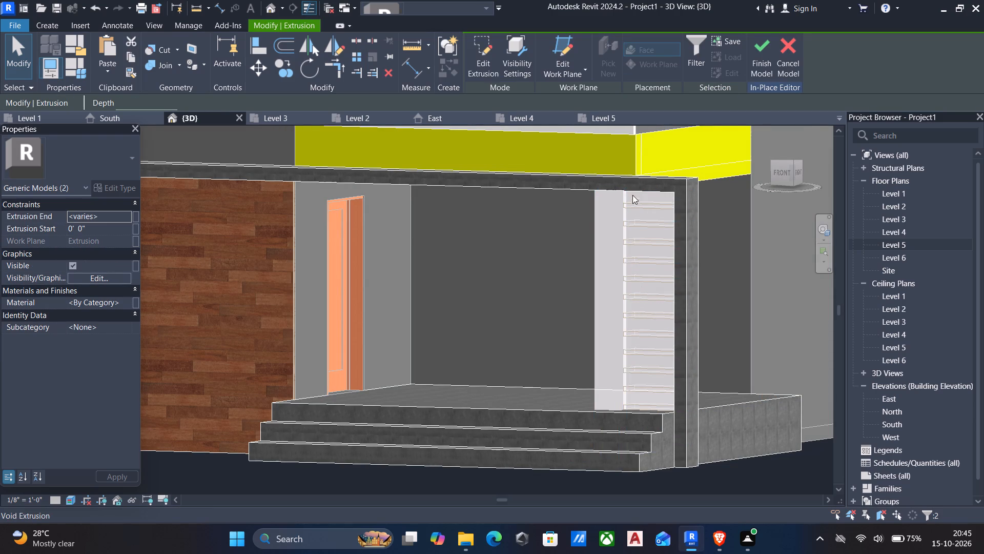
{"action": "left_click", "coordinate": [129, 303]}
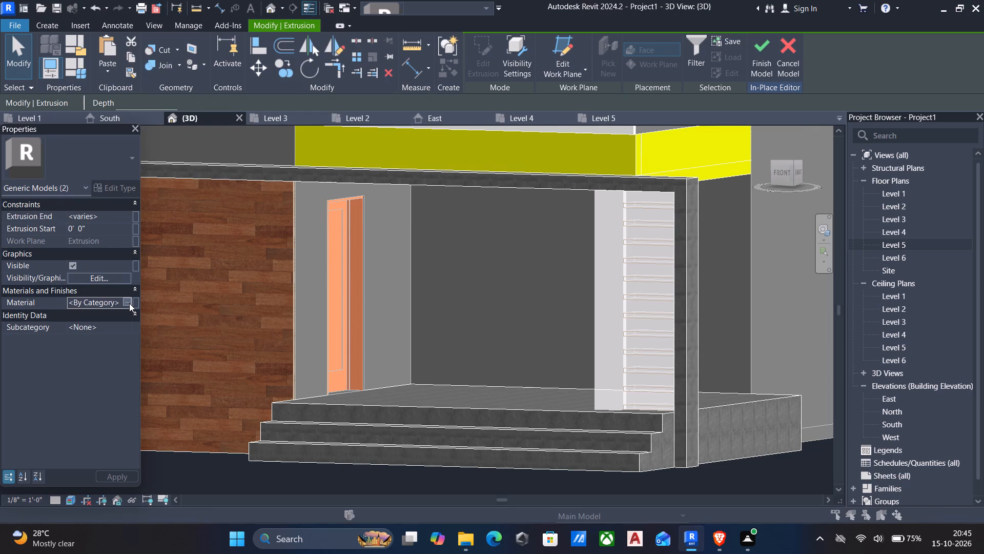
{"action": "scroll", "coordinate": [151, 253], "scroll_direction": "down", "scroll_amount": 6}
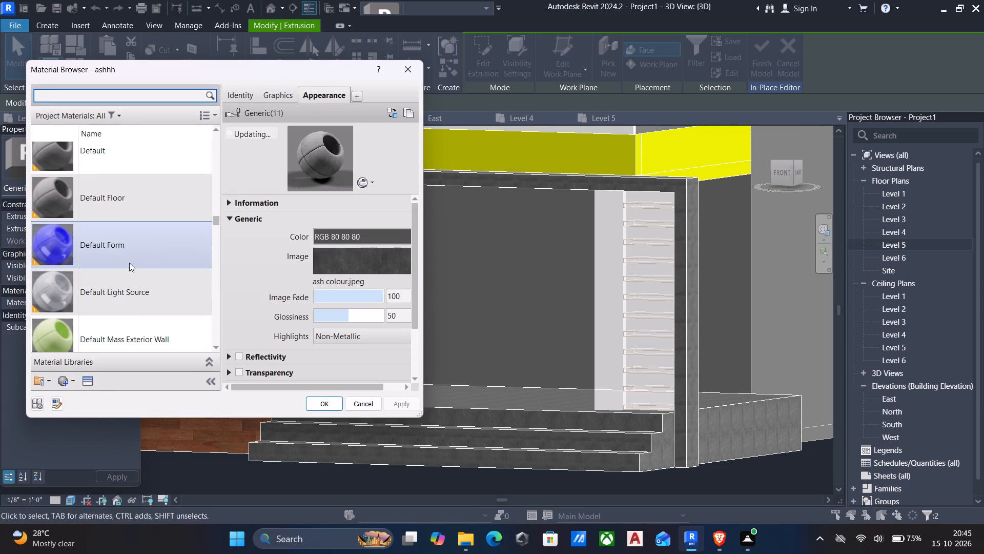
{"action": "scroll", "coordinate": [121, 267], "scroll_direction": "up", "scroll_amount": 3}
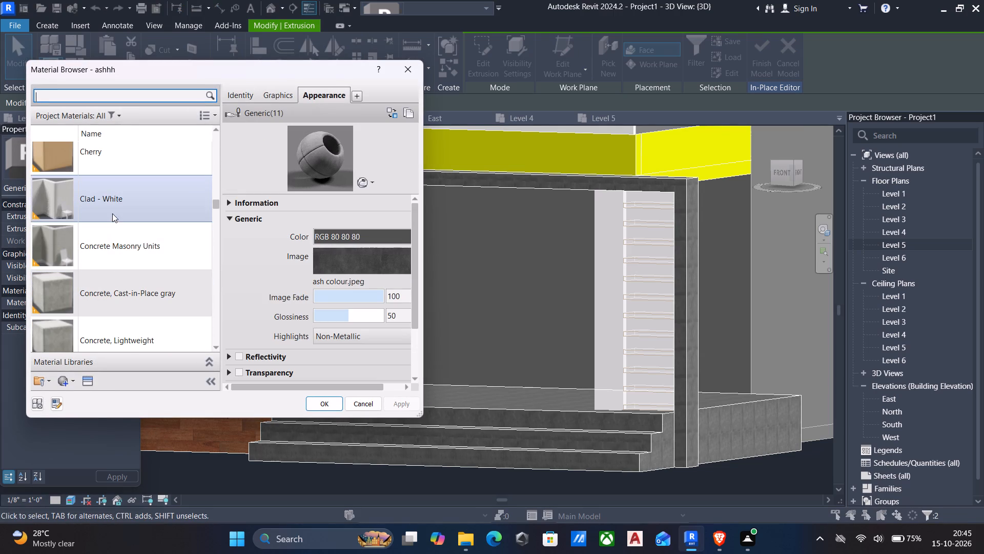
{"action": "left_click", "coordinate": [107, 200]}
{"action": "left_click", "coordinate": [317, 403]}
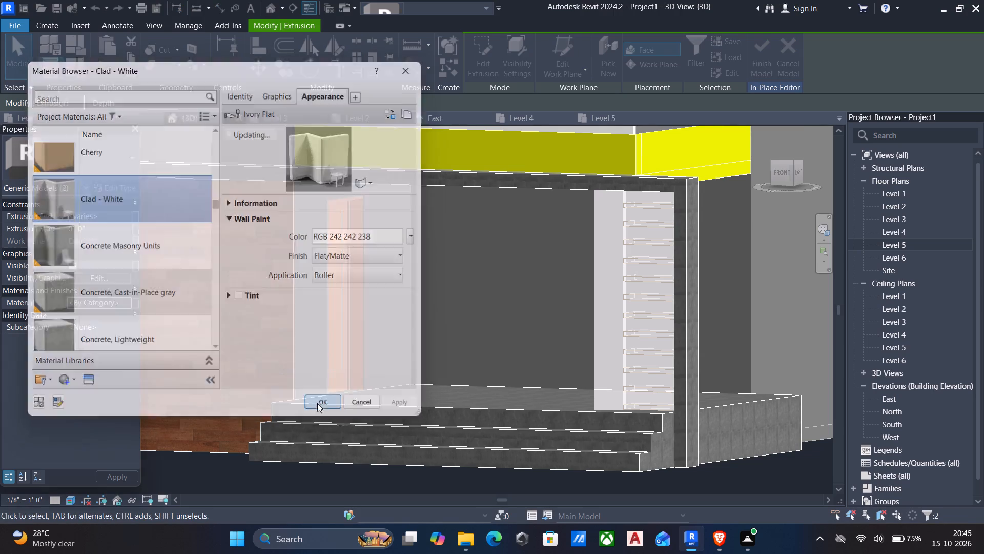
{"action": "key", "text": "Escape"}
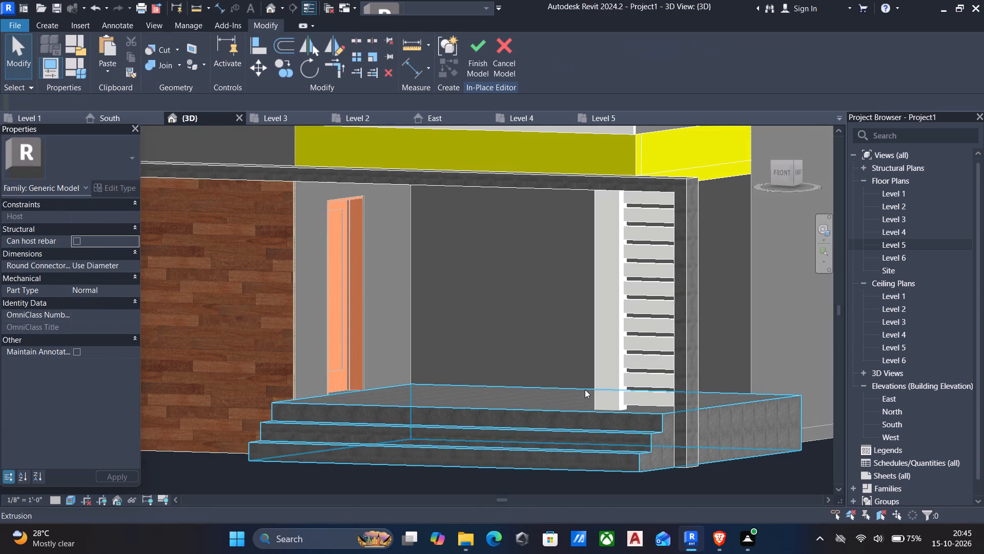
Examine the porch and the whole front facade from several angles to check the assigned materials.
{"action": "middle_click_drag", "start_coordinate": [586, 393], "coordinate": [623, 374], "text": "shift"}
{"action": "scroll", "coordinate": [623, 373], "scroll_direction": "down", "scroll_amount": 4}
{"action": "middle_click_drag", "start_coordinate": [622, 378], "coordinate": [619, 379], "text": "shift"}
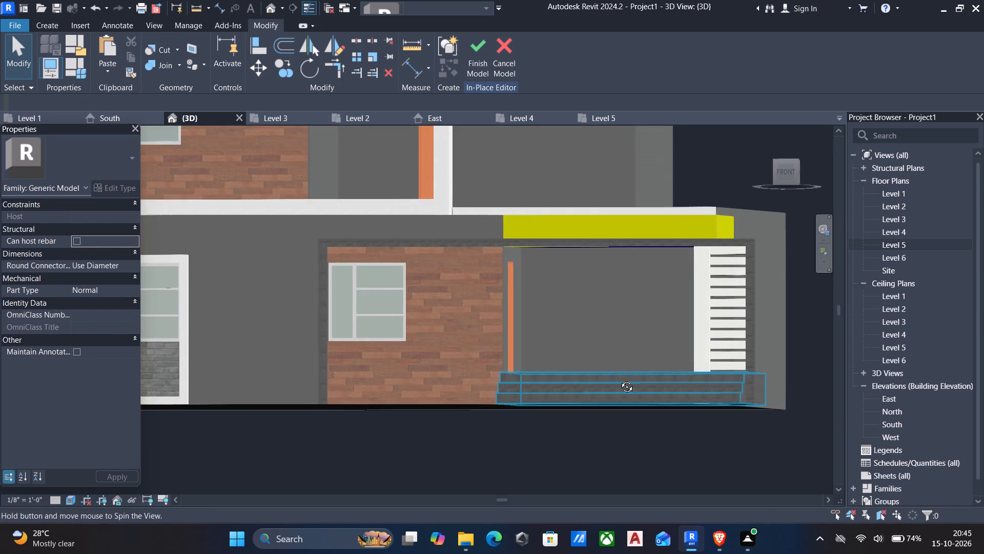
{"action": "middle_click_drag", "start_coordinate": [619, 379], "coordinate": [538, 419], "text": "shift"}
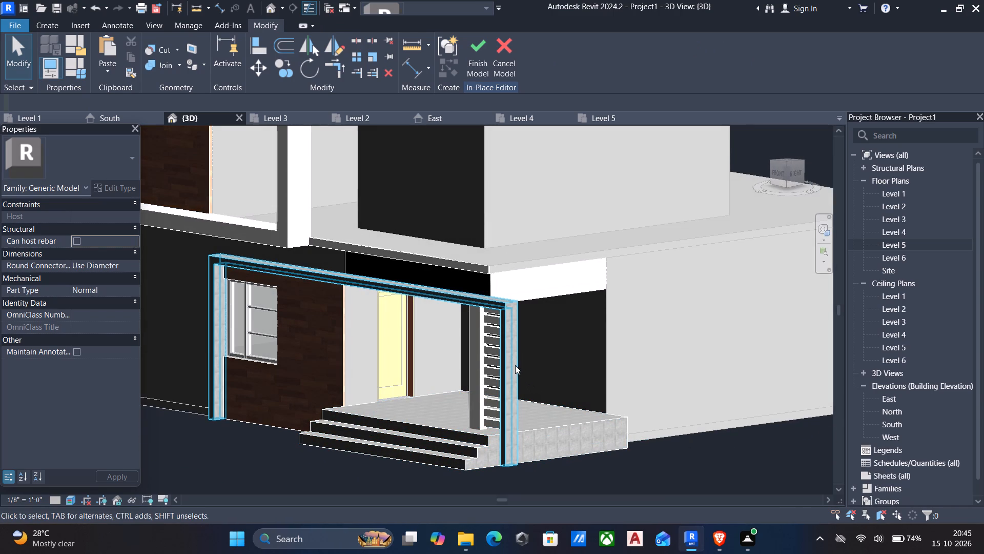
{"action": "middle_click", "coordinate": [515, 368]}
{"action": "scroll", "coordinate": [515, 368], "scroll_direction": "down", "scroll_amount": 3}
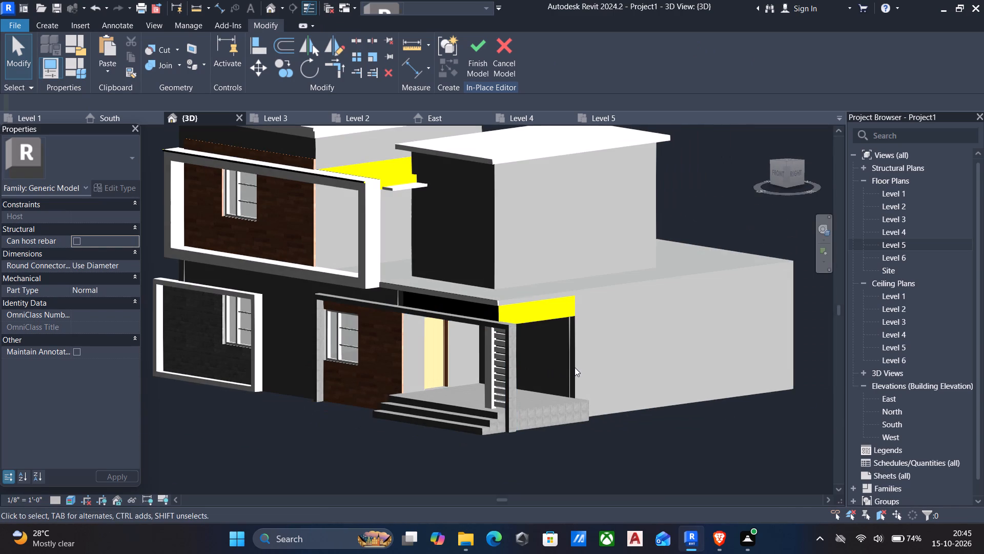
{"action": "scroll", "coordinate": [569, 365], "scroll_direction": "down", "scroll_amount": 1}
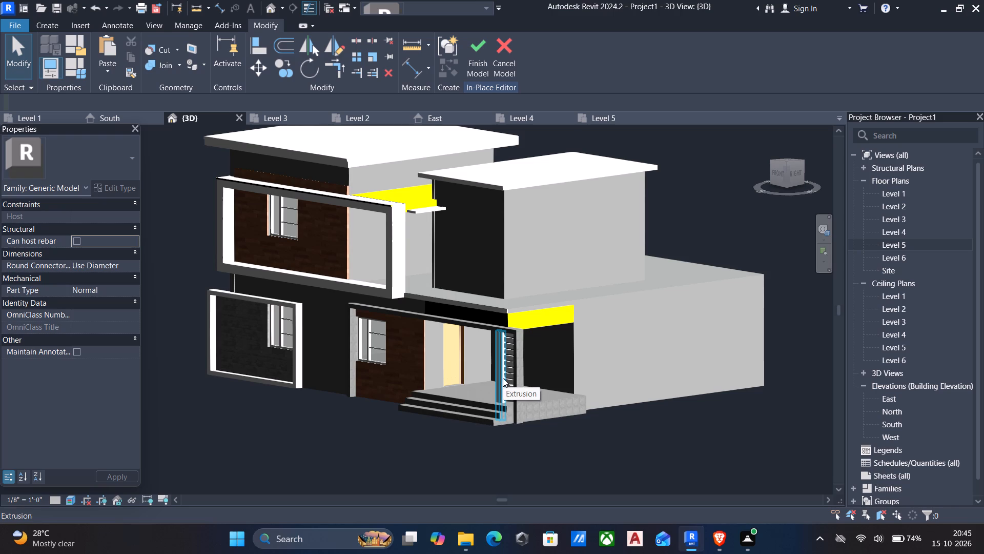
{"action": "scroll", "coordinate": [518, 431], "scroll_direction": "down", "scroll_amount": 3}
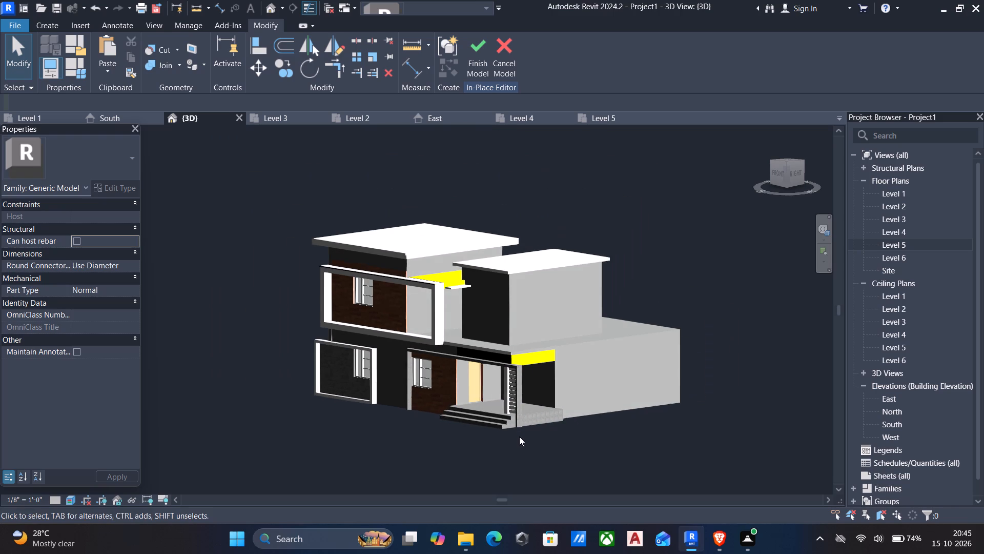
{"action": "middle_click_drag", "start_coordinate": [520, 441], "coordinate": [589, 442], "text": "shift"}
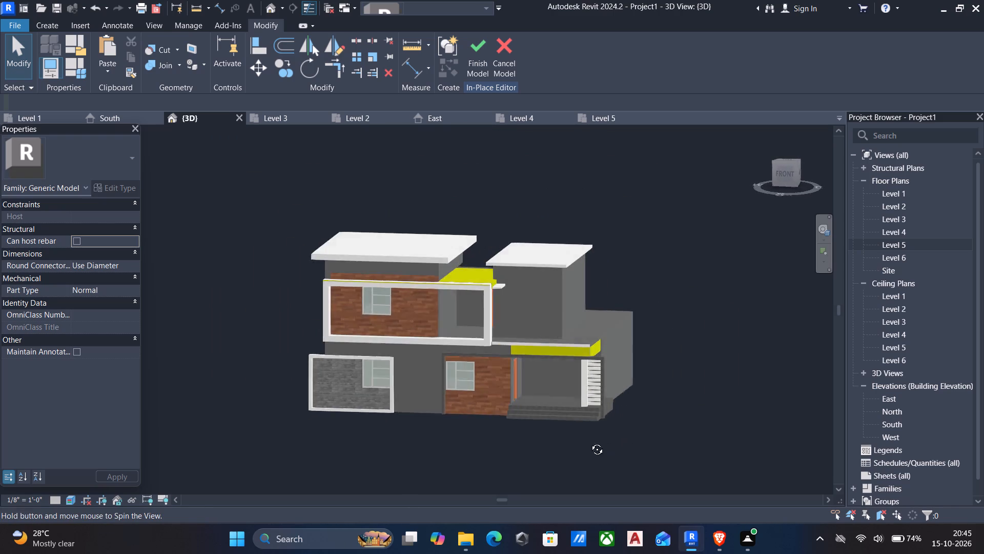
{"action": "middle_click_drag", "start_coordinate": [589, 442], "coordinate": [646, 399], "text": "shift"}
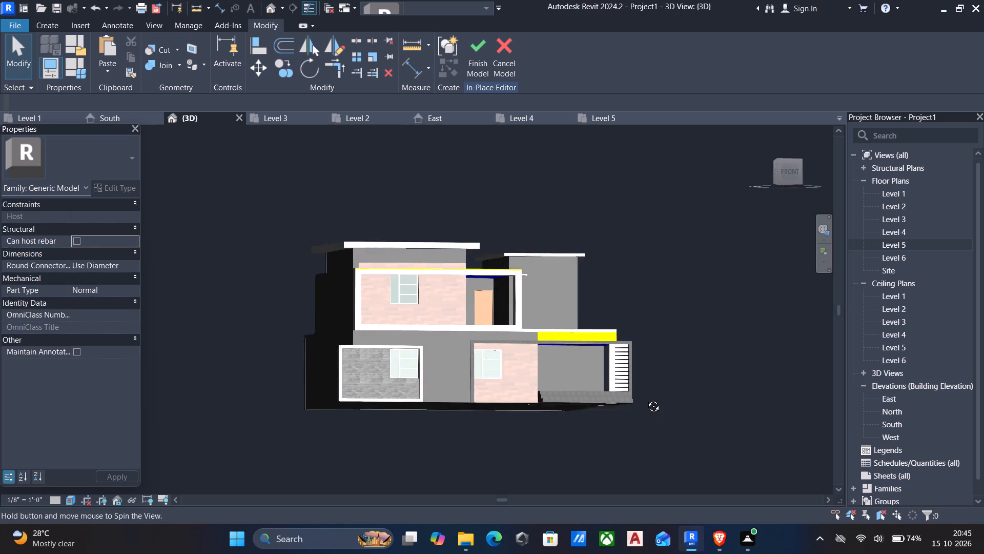
{"action": "middle_click_drag", "start_coordinate": [646, 399], "coordinate": [623, 440], "text": "shift"}
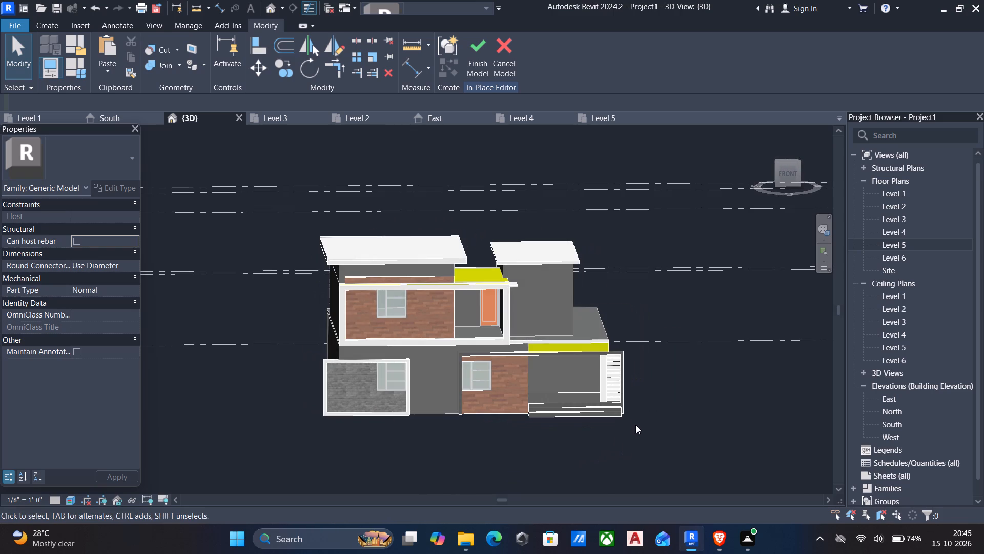
Assign the Clad - White material to the yellow front fascia extrusion above the porch.
{"action": "scroll", "coordinate": [633, 412], "scroll_direction": "up", "scroll_amount": 4}
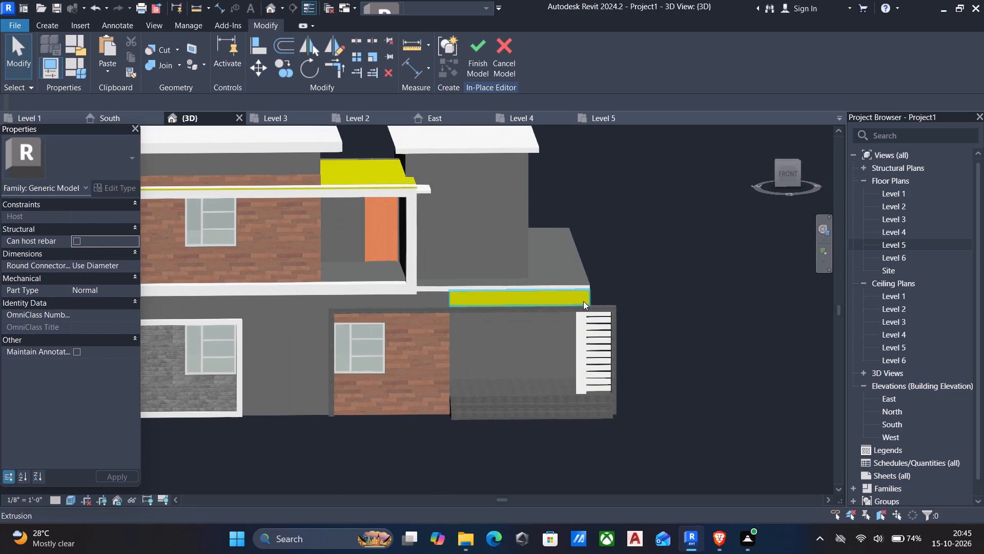
{"action": "left_click", "coordinate": [583, 301]}
{"action": "left_click", "coordinate": [125, 302]}
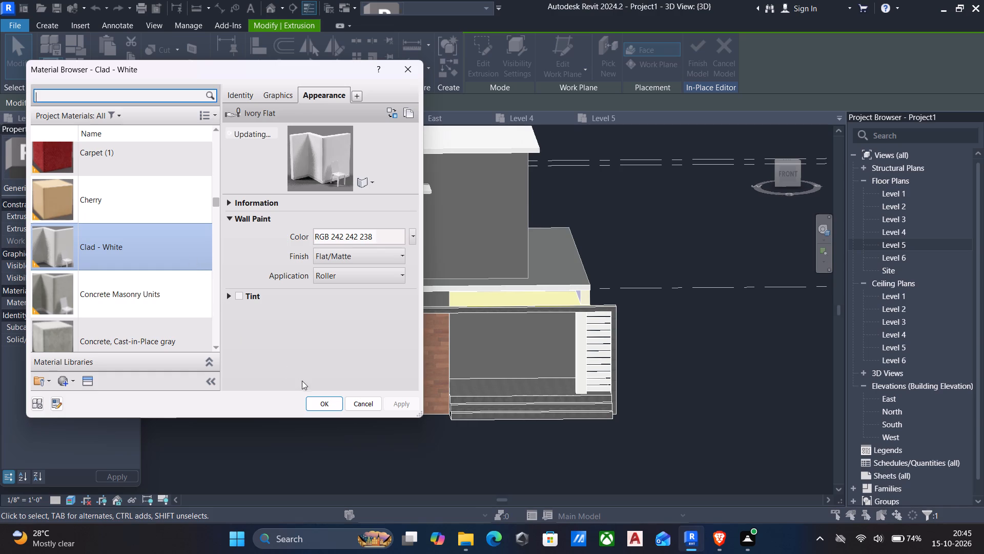
{"action": "left_click", "coordinate": [313, 399]}
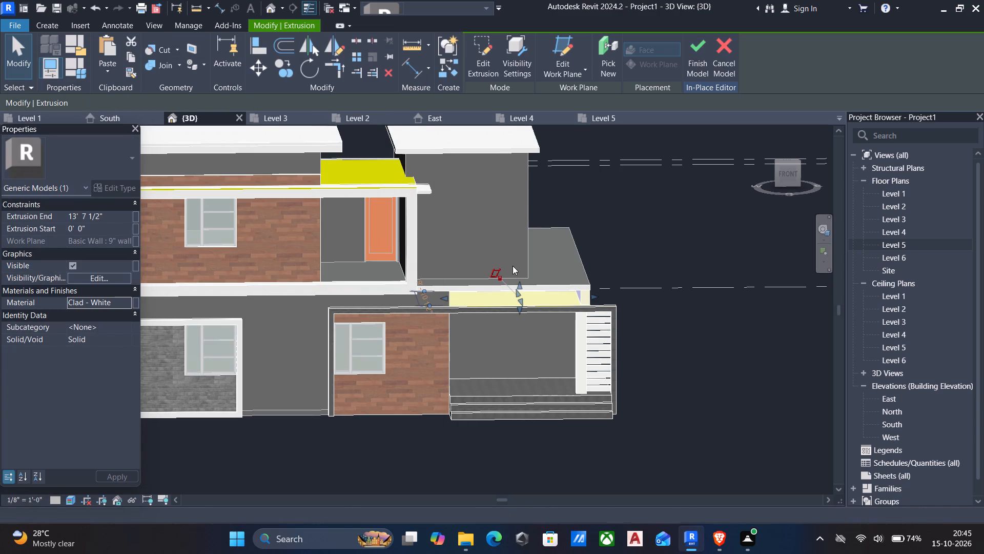
{"action": "key", "text": "Escape"}
Assign the Clad - White material to the two remaining yellow extrusions on the side of the porch canopy.
{"action": "middle_click_drag", "start_coordinate": [522, 351], "coordinate": [360, 392], "text": "shift"}
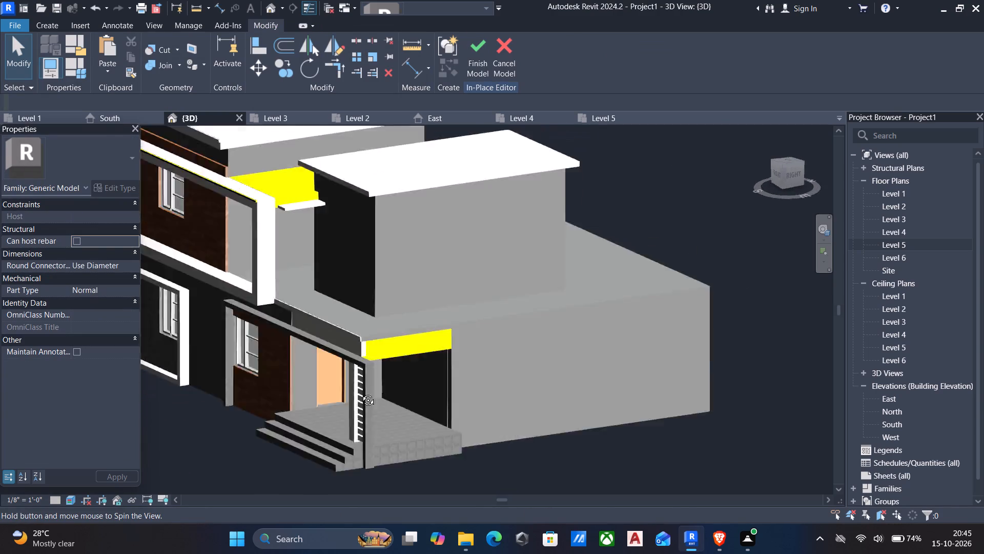
{"action": "middle_click_drag", "start_coordinate": [360, 392], "coordinate": [356, 396], "text": "shift"}
{"action": "left_click", "coordinate": [339, 369]}
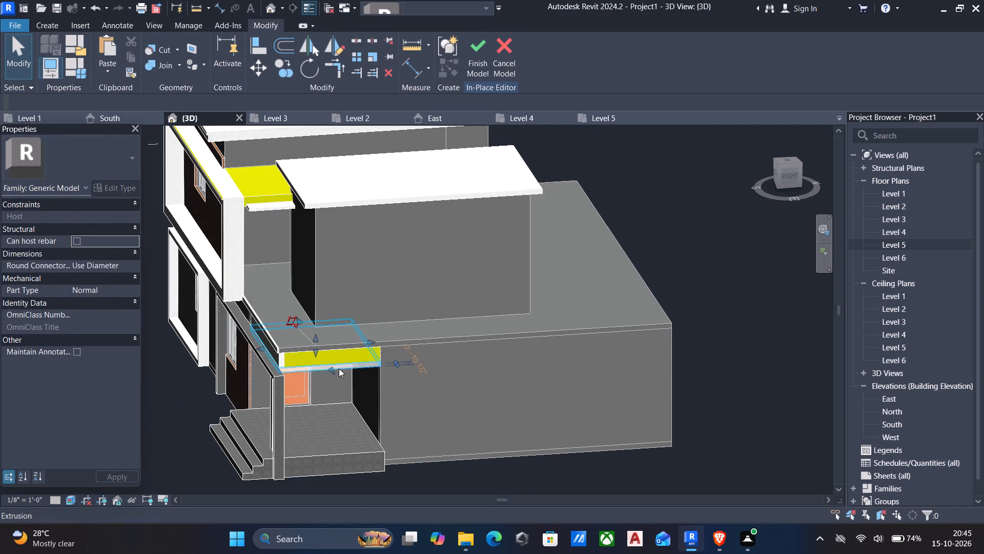
{"action": "scroll", "coordinate": [311, 358], "scroll_direction": "up", "scroll_amount": 5}
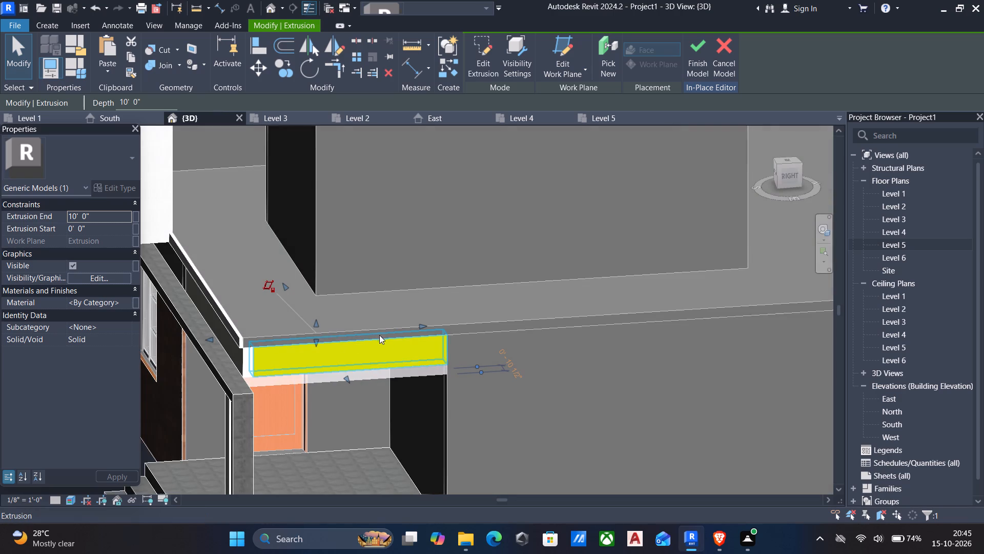
{"action": "left_click", "coordinate": [442, 344]}
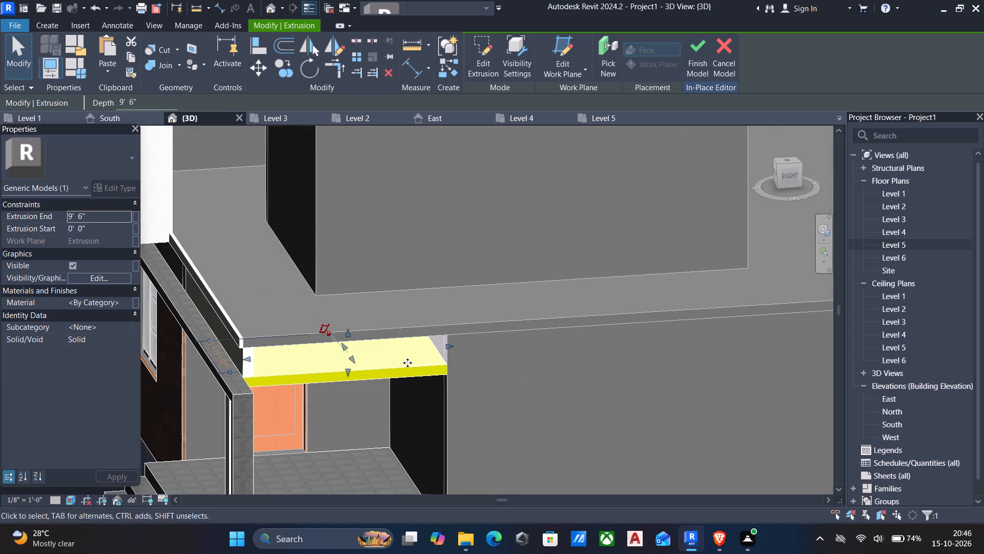
{"action": "left_click", "coordinate": [383, 377], "text": "ctrl"}
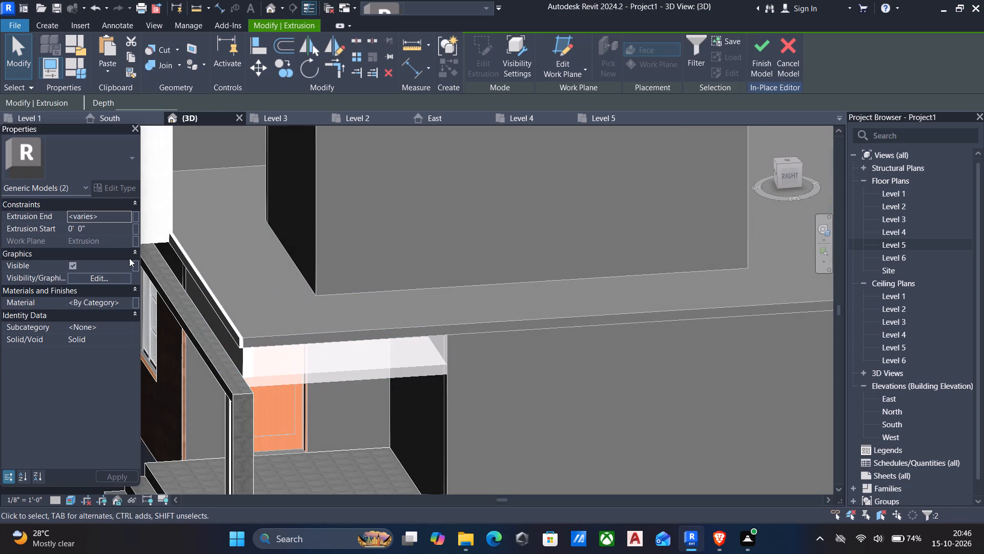
{"action": "left_click", "coordinate": [126, 299]}
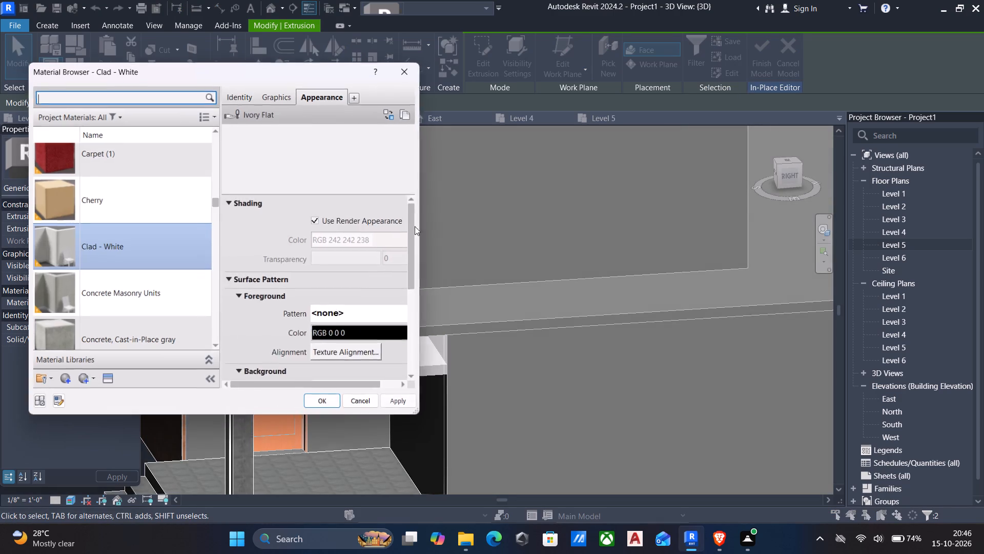
{"action": "left_click", "coordinate": [311, 397]}
{"action": "key", "text": "Escape"}
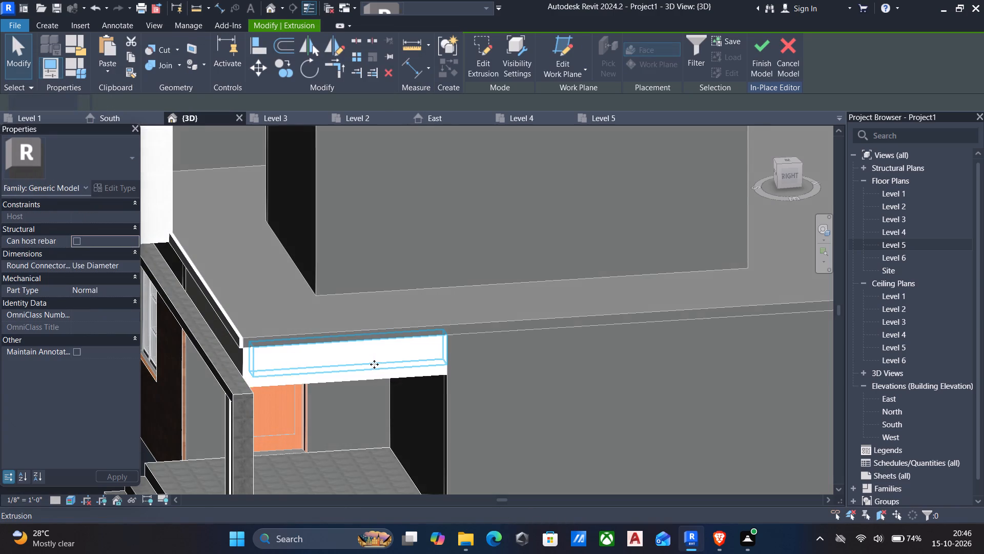
Finish editing the in-place generic model of the facade.
{"action": "scroll", "coordinate": [371, 393], "scroll_direction": "down", "scroll_amount": 3}
{"action": "middle_click_drag", "start_coordinate": [370, 396], "coordinate": [487, 343], "text": "shift"}
{"action": "scroll", "coordinate": [483, 343], "scroll_direction": "down", "scroll_amount": 2}
{"action": "middle_click_drag", "start_coordinate": [479, 346], "coordinate": [469, 349]}
{"action": "scroll", "coordinate": [474, 336], "scroll_direction": "down", "scroll_amount": 2}
{"action": "middle_click_drag", "start_coordinate": [476, 339], "coordinate": [485, 338]}
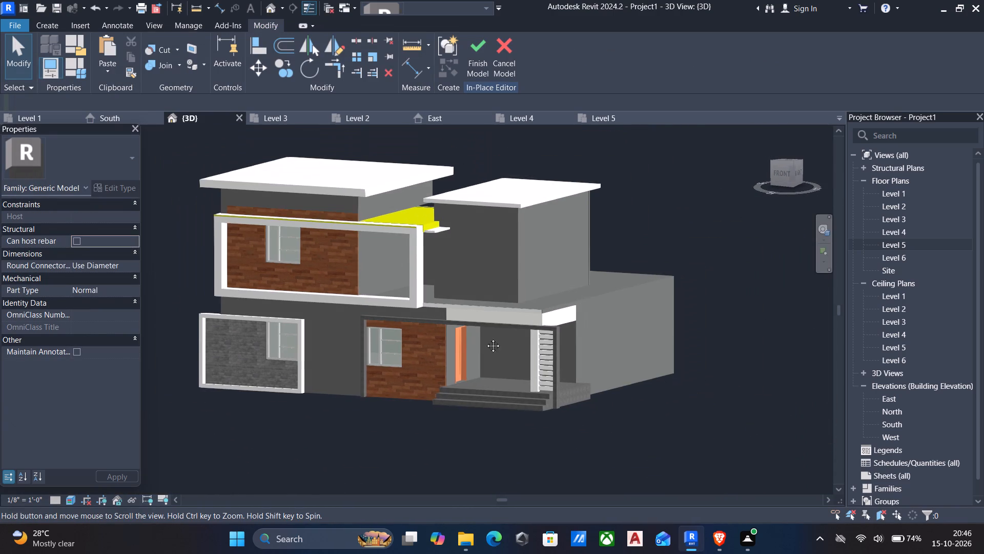
{"action": "middle_click_drag", "start_coordinate": [485, 338], "coordinate": [504, 371]}
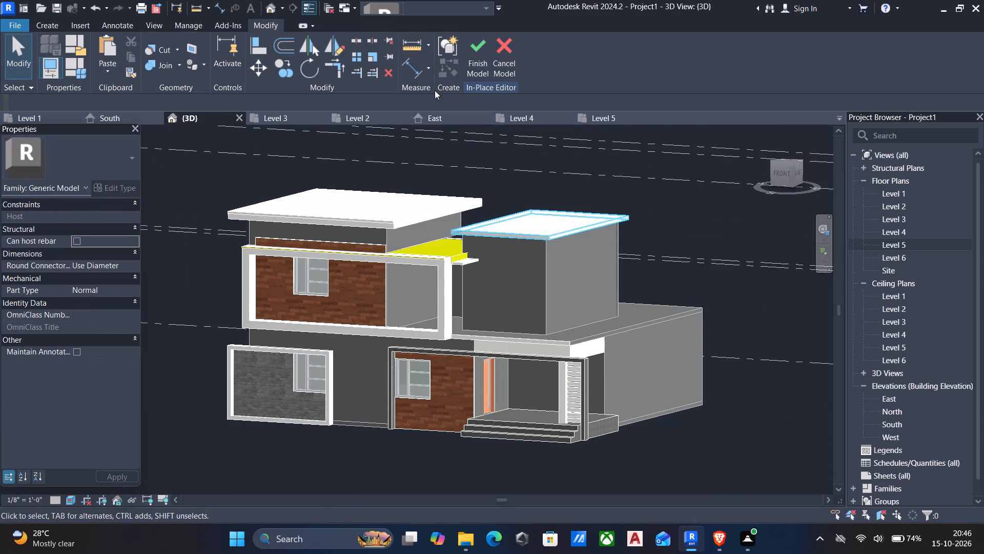
{"action": "left_click", "coordinate": [478, 48]}
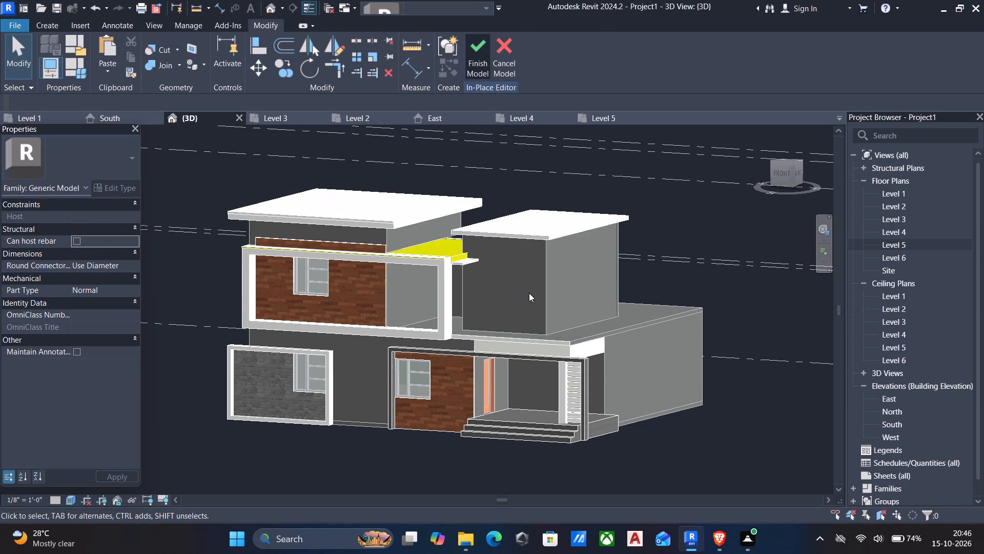
{"action": "left_click", "coordinate": [870, 505]}
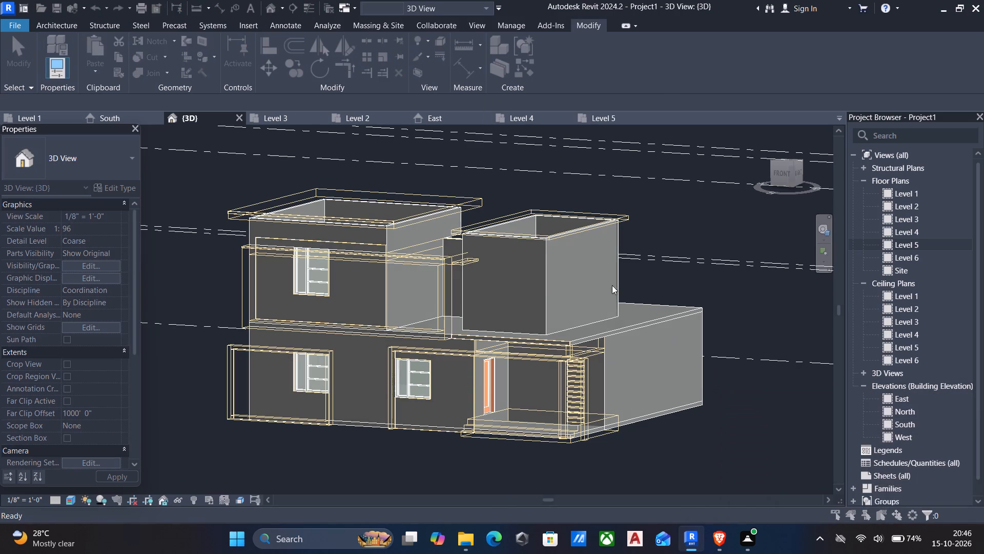
Examine the upper-storey front wall and the house's front and side walls from several angles.
{"action": "left_click", "coordinate": [543, 289]}
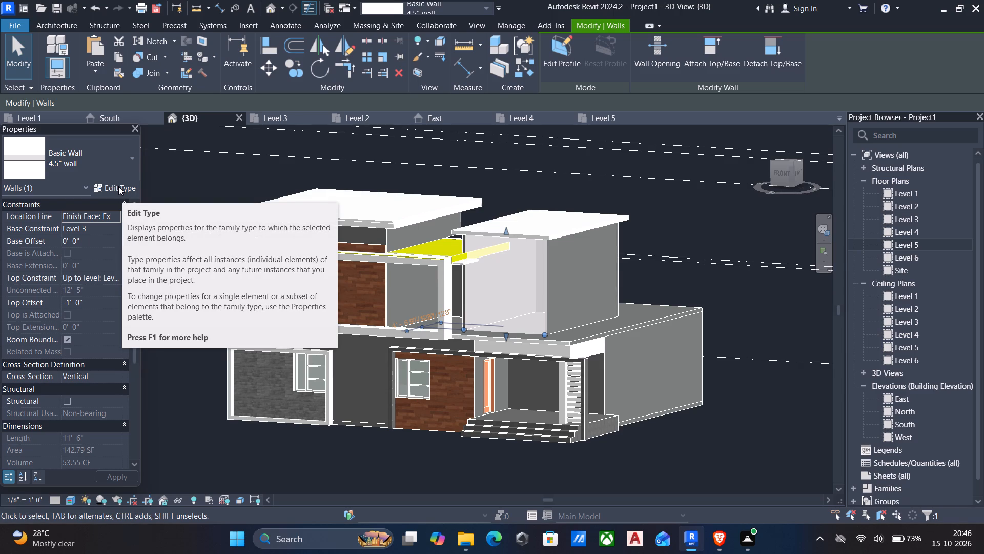
{"action": "middle_click_drag", "start_coordinate": [612, 399], "coordinate": [621, 392]}
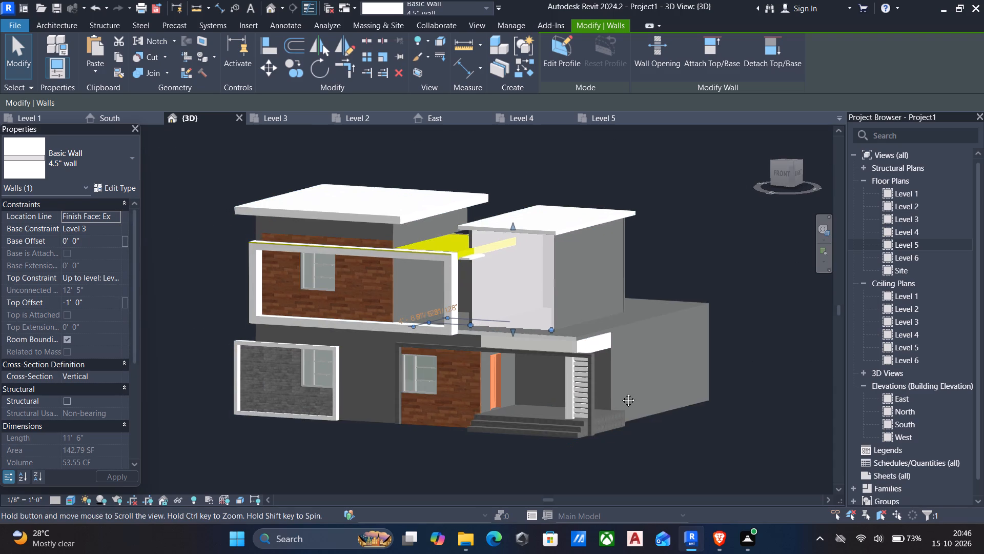
{"action": "middle_click_drag", "start_coordinate": [621, 392], "coordinate": [628, 387]}
{"action": "scroll", "coordinate": [628, 384], "scroll_direction": "down", "scroll_amount": 1}
{"action": "middle_click_drag", "start_coordinate": [623, 370], "coordinate": [676, 360], "text": "shift"}
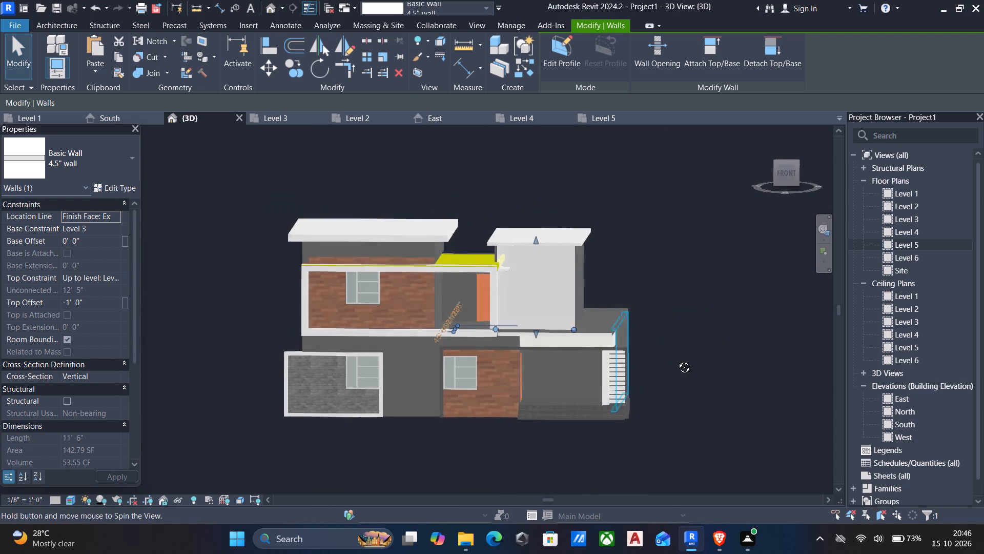
{"action": "middle_click_drag", "start_coordinate": [676, 360], "coordinate": [563, 399], "text": "shift"}
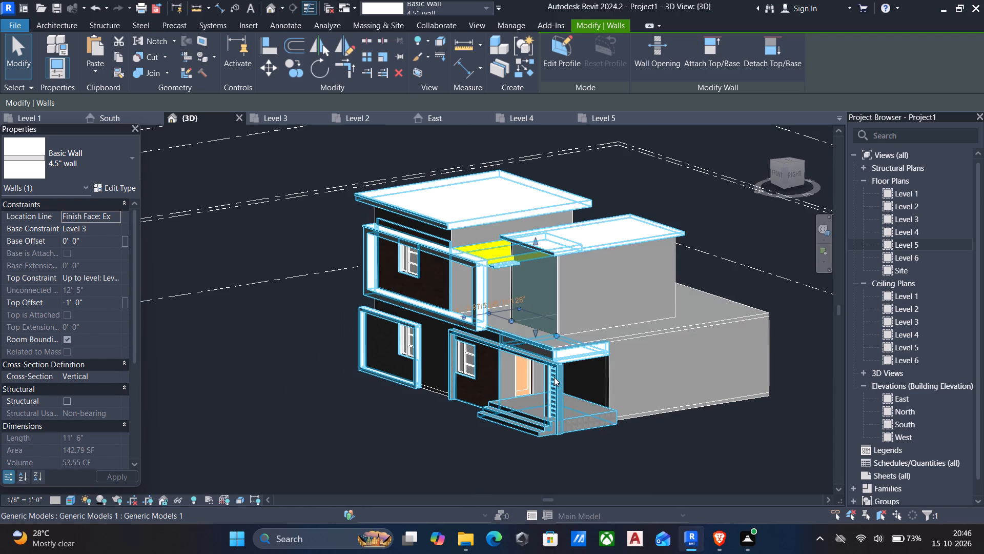
{"action": "key", "text": "Escape"}
{"action": "middle_click_drag", "start_coordinate": [552, 378], "coordinate": [705, 346]}
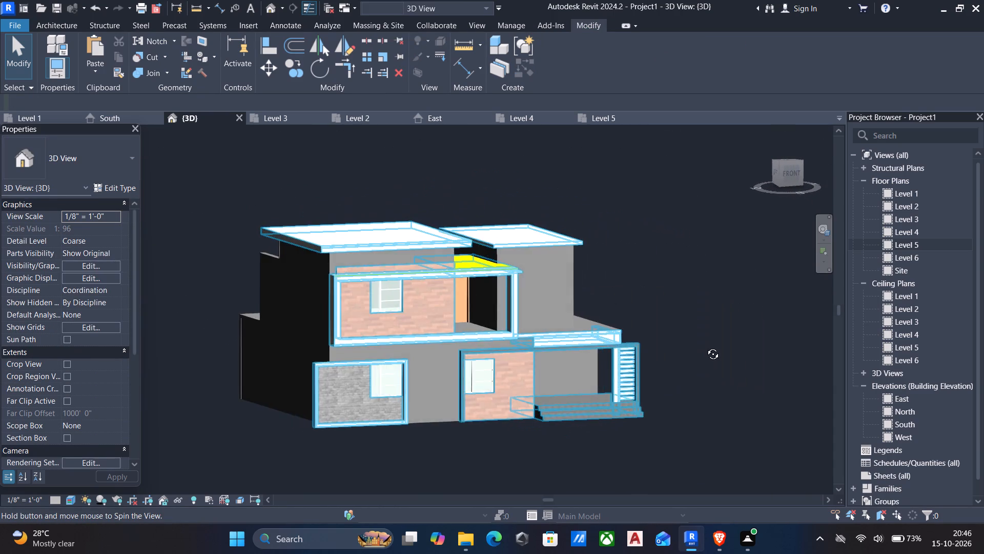
{"action": "middle_click_drag", "start_coordinate": [705, 346], "coordinate": [695, 355]}
{"action": "middle_click_drag", "start_coordinate": [688, 364], "coordinate": [755, 274]}
{"action": "middle_click_drag", "start_coordinate": [502, 402], "coordinate": [525, 397], "text": "shift"}
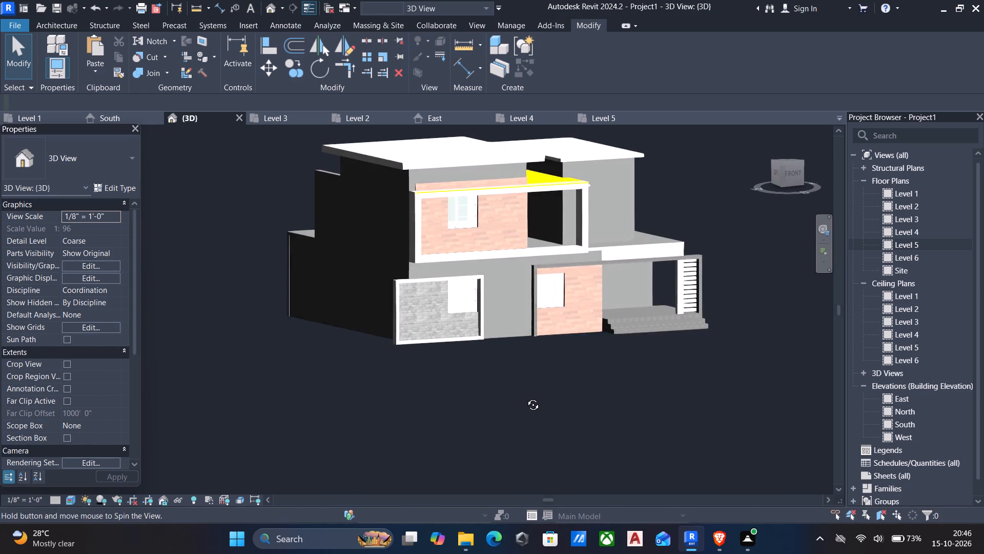
{"action": "middle_click_drag", "start_coordinate": [525, 397], "coordinate": [525, 397], "text": "shift"}
{"action": "middle_click_drag", "start_coordinate": [522, 388], "coordinate": [429, 489]}
{"action": "middle_click_drag", "start_coordinate": [423, 489], "coordinate": [381, 463], "text": "shift"}
{"action": "middle_click_drag", "start_coordinate": [383, 460], "coordinate": [421, 429]}
{"action": "middle_click_drag", "start_coordinate": [409, 427], "coordinate": [528, 438], "text": "shift"}
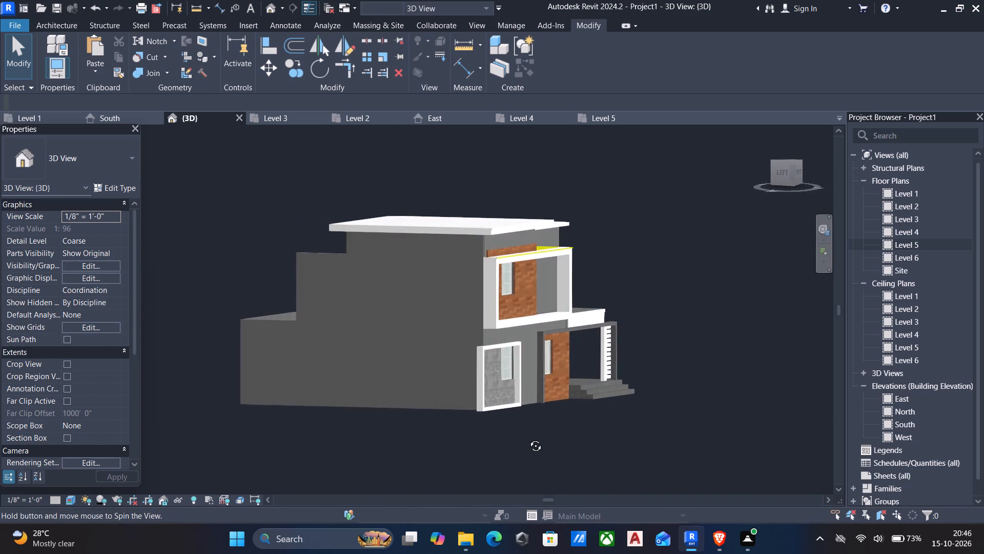
{"action": "middle_click_drag", "start_coordinate": [528, 438], "coordinate": [425, 438], "text": "shift"}
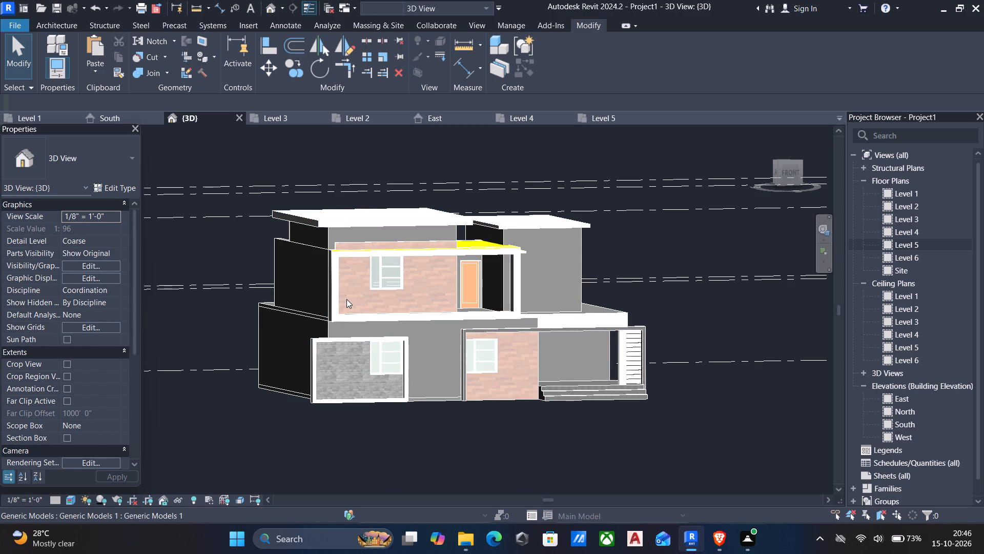
Assign the ashhh material to the structure layer of the 4" wall type used by the Level 4 walls below the roof.
{"action": "scroll", "coordinate": [354, 294], "scroll_direction": "up", "scroll_amount": 3}
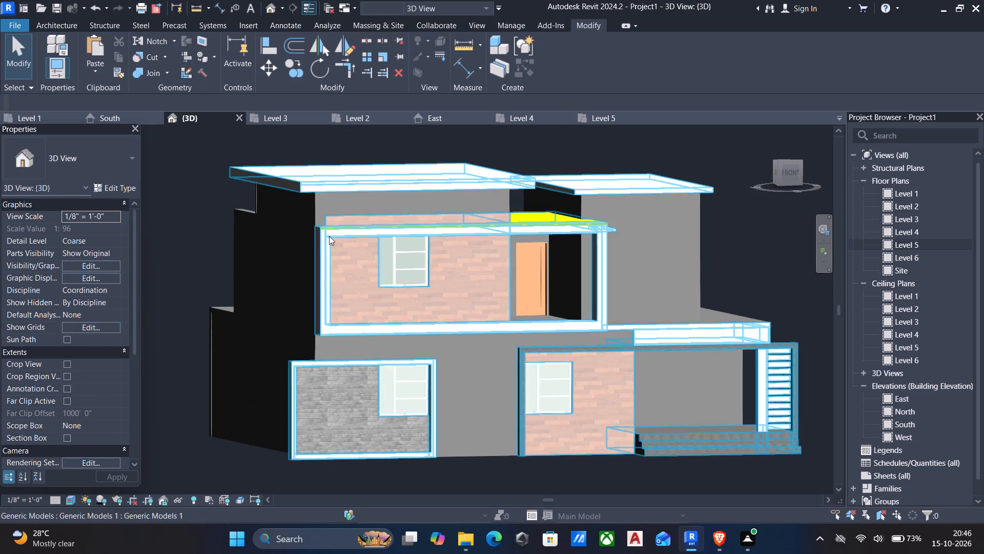
{"action": "left_click", "coordinate": [318, 205]}
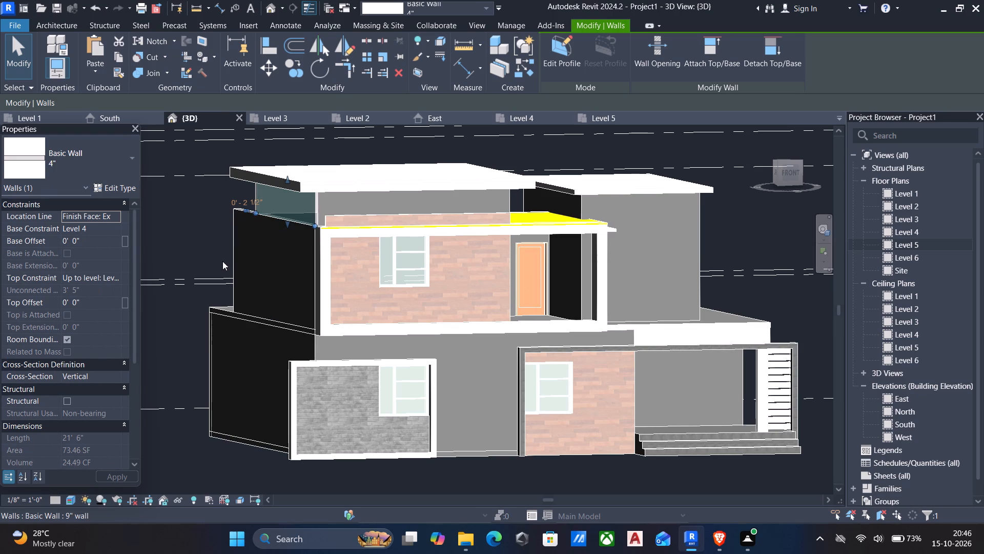
{"action": "left_click", "coordinate": [108, 187]}
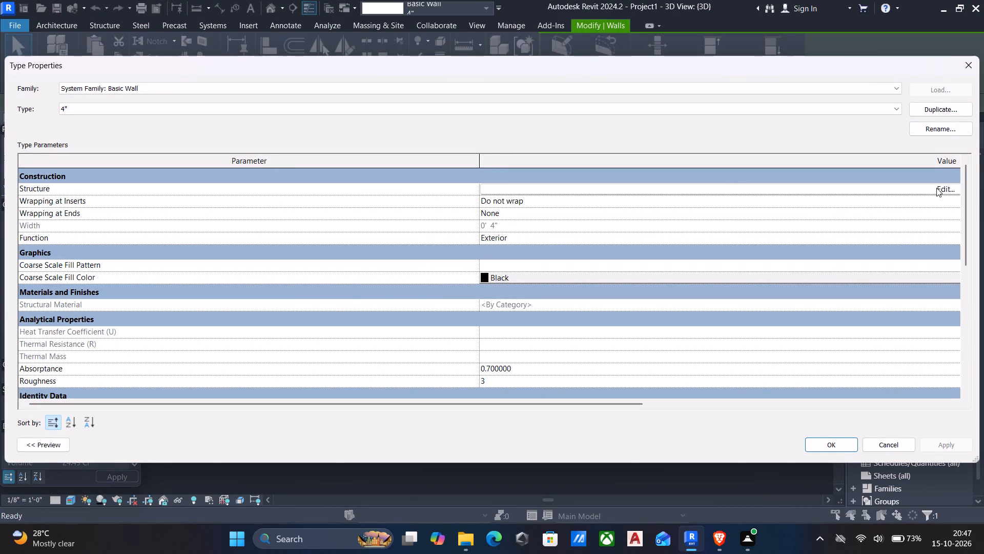
{"action": "left_click", "coordinate": [936, 188]}
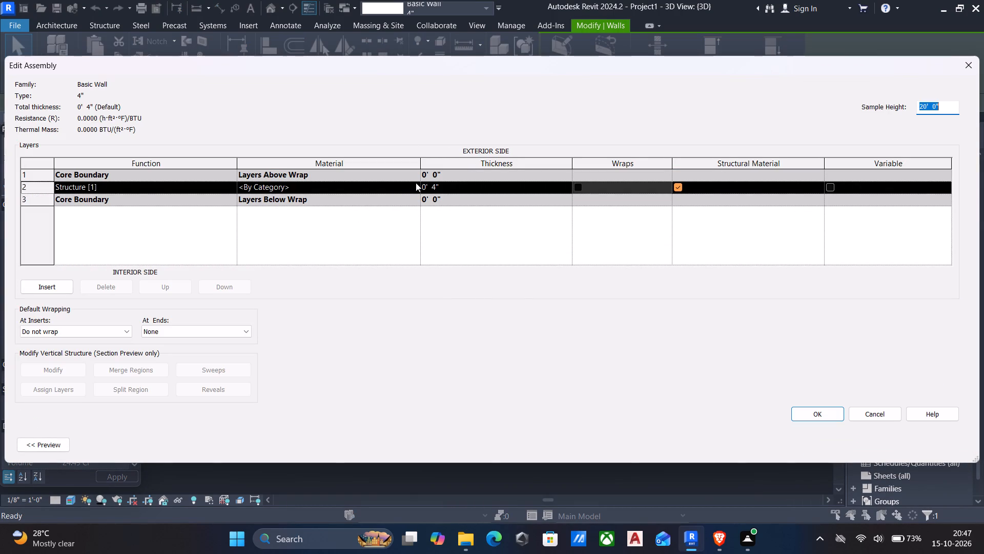
{"action": "left_click", "coordinate": [414, 187]}
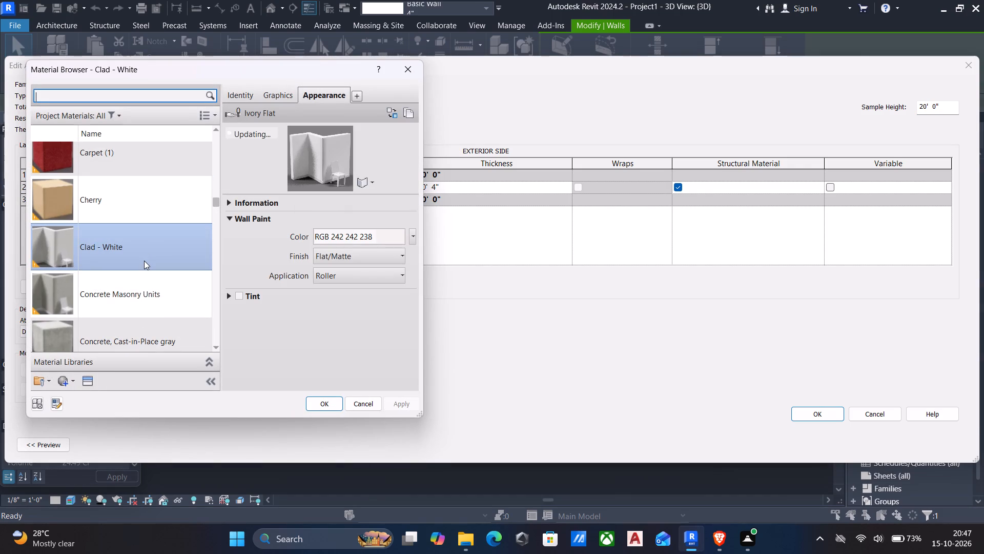
{"action": "left_click", "coordinate": [168, 101]}
{"action": "key", "text": "a"}
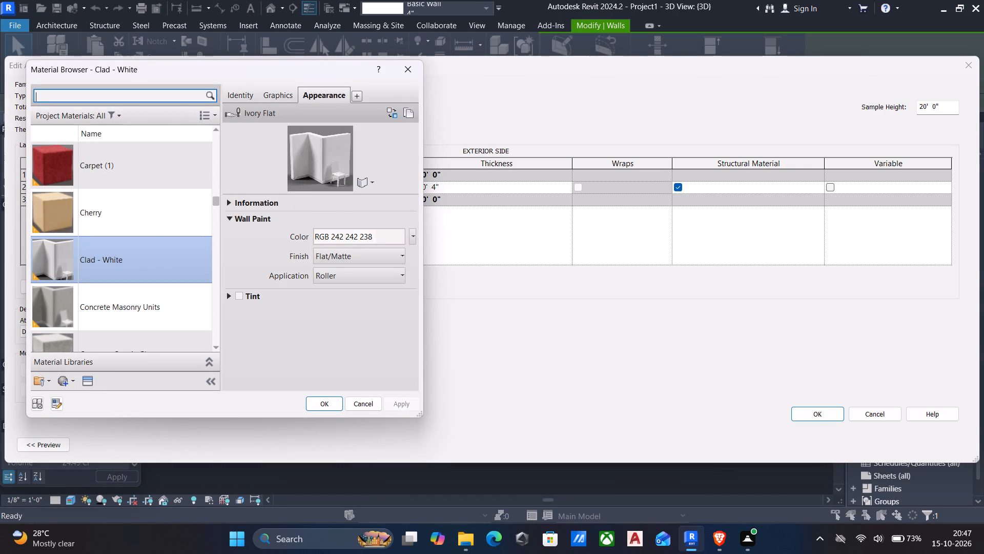
{"action": "type", "text": "sh"}
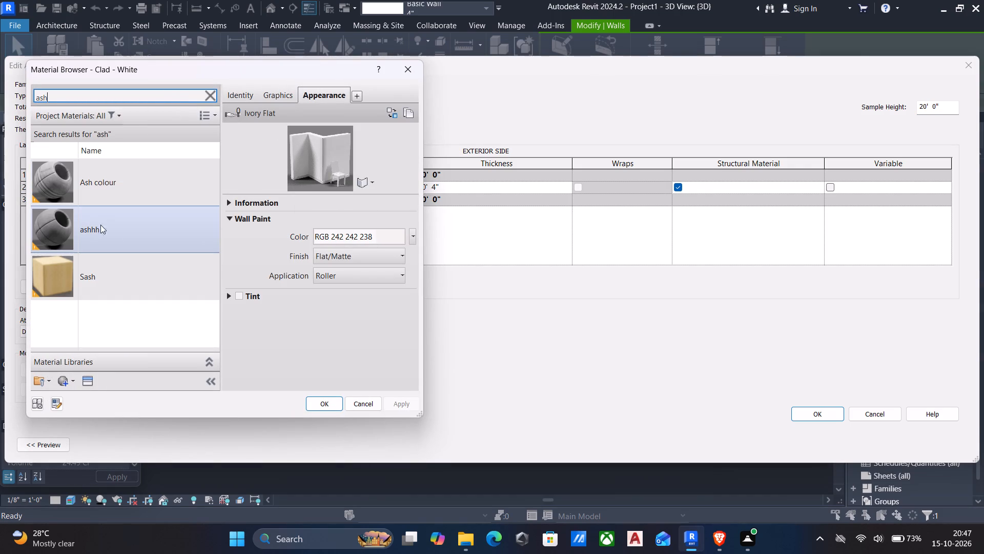
{"action": "left_click", "coordinate": [99, 229]}
{"action": "left_click", "coordinate": [305, 398]}
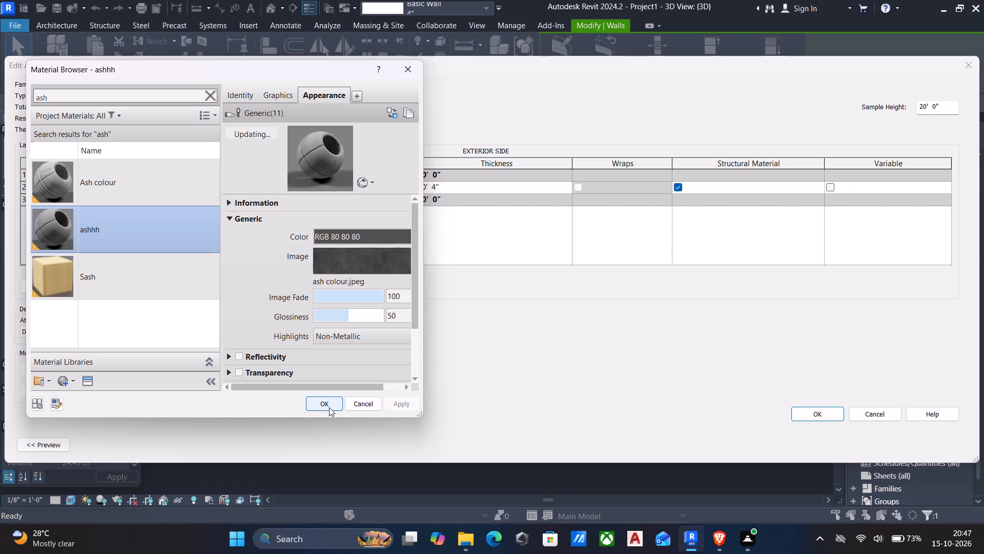
{"action": "left_click", "coordinate": [329, 407]}
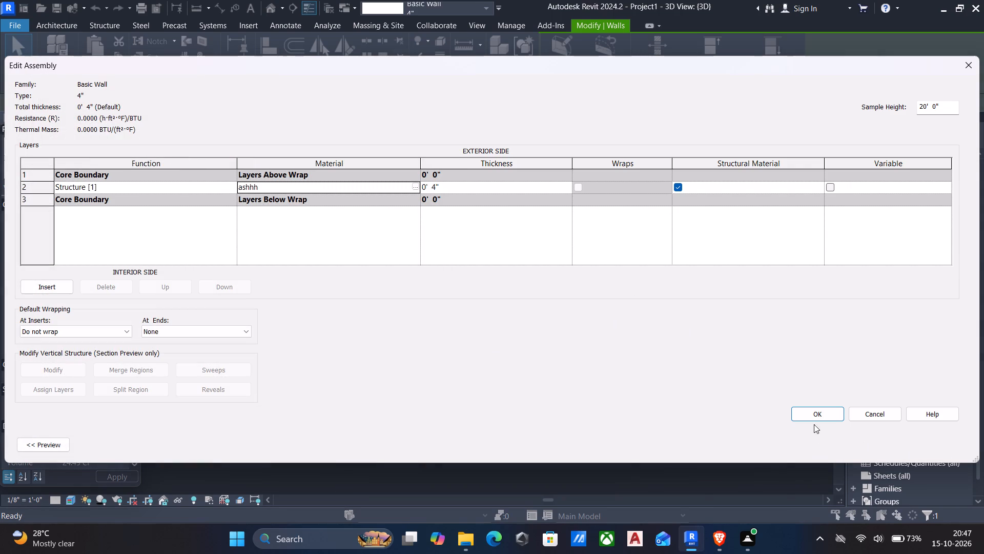
{"action": "left_click", "coordinate": [812, 414]}
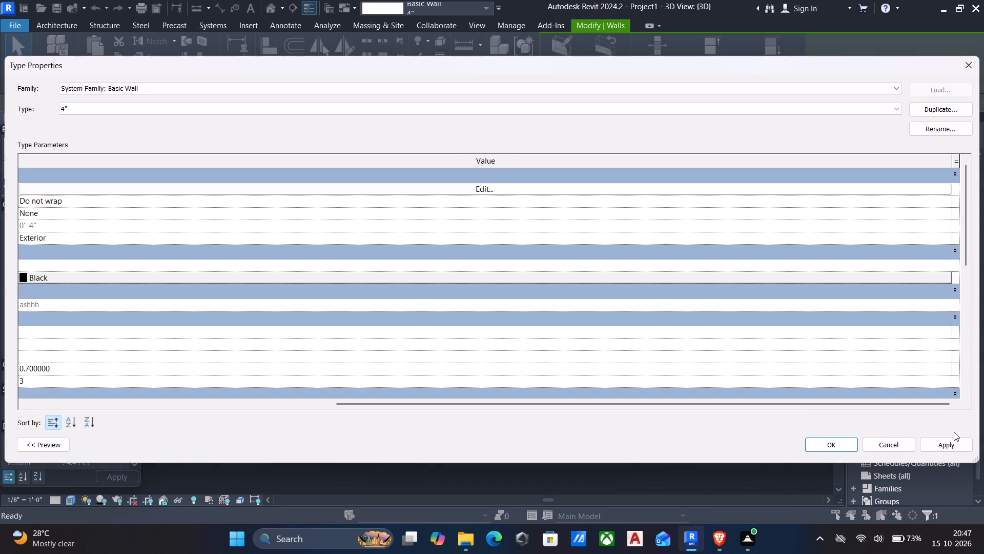
{"action": "left_click", "coordinate": [955, 445]}
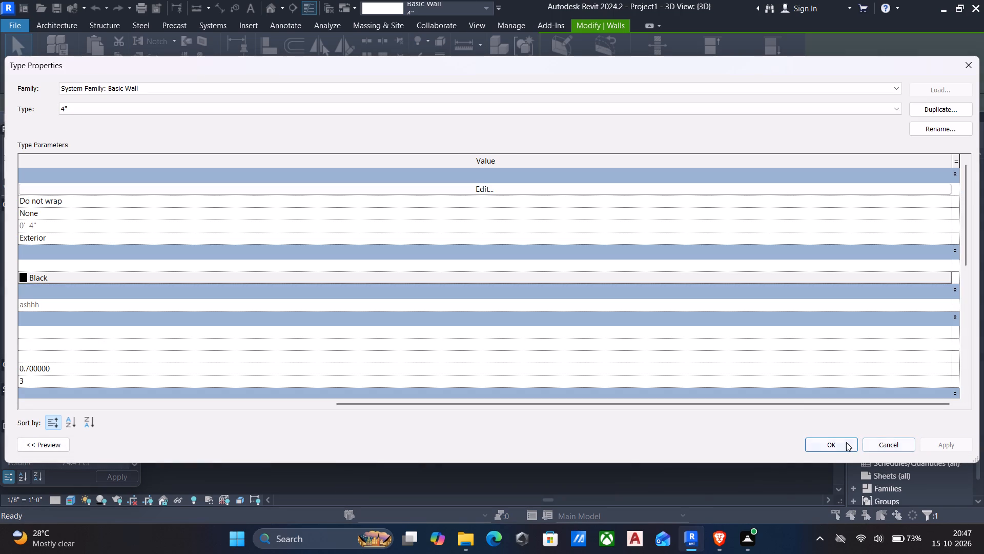
{"action": "left_click", "coordinate": [846, 442]}
{"action": "key", "text": "Escape"}
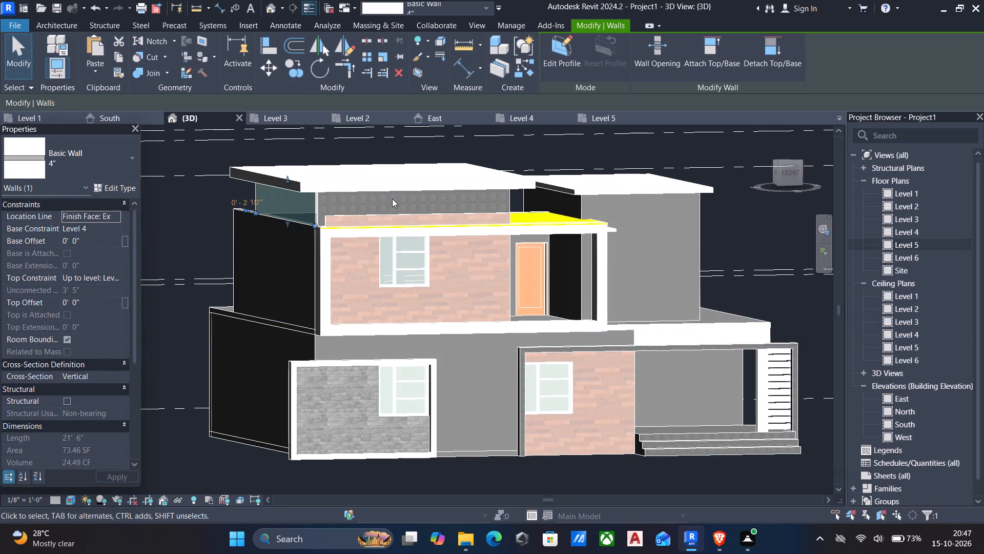
Examine the ash finish on the wall band below the roof and the upper-storey front facade.
{"action": "scroll", "coordinate": [402, 211], "scroll_direction": "up", "scroll_amount": 15}
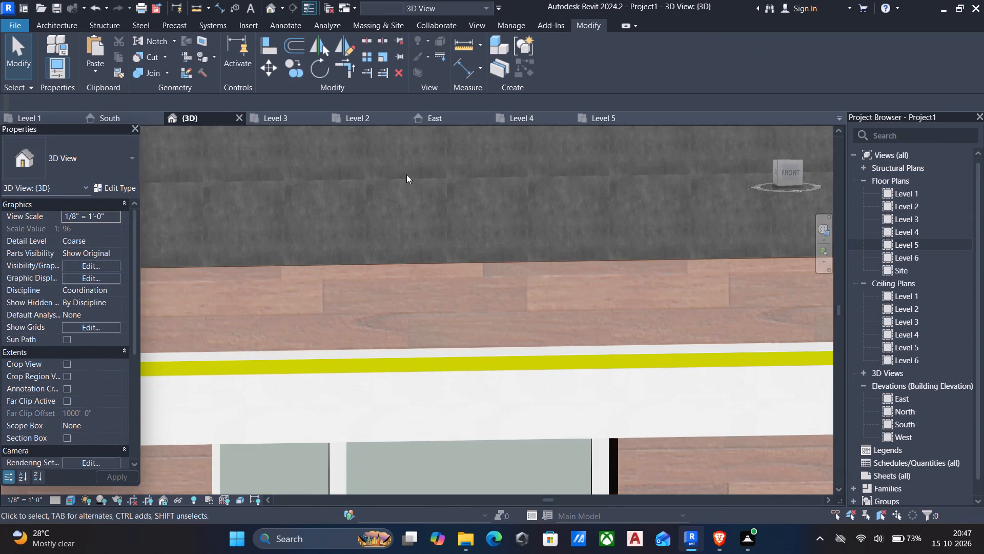
{"action": "scroll", "coordinate": [403, 172], "scroll_direction": "down", "scroll_amount": 9}
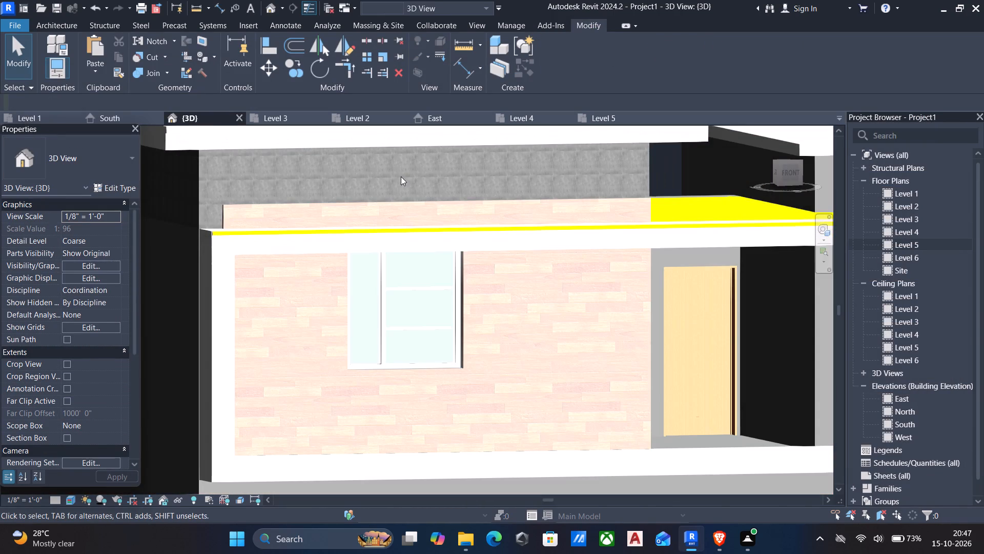
{"action": "scroll", "coordinate": [424, 214], "scroll_direction": "down", "scroll_amount": 3}
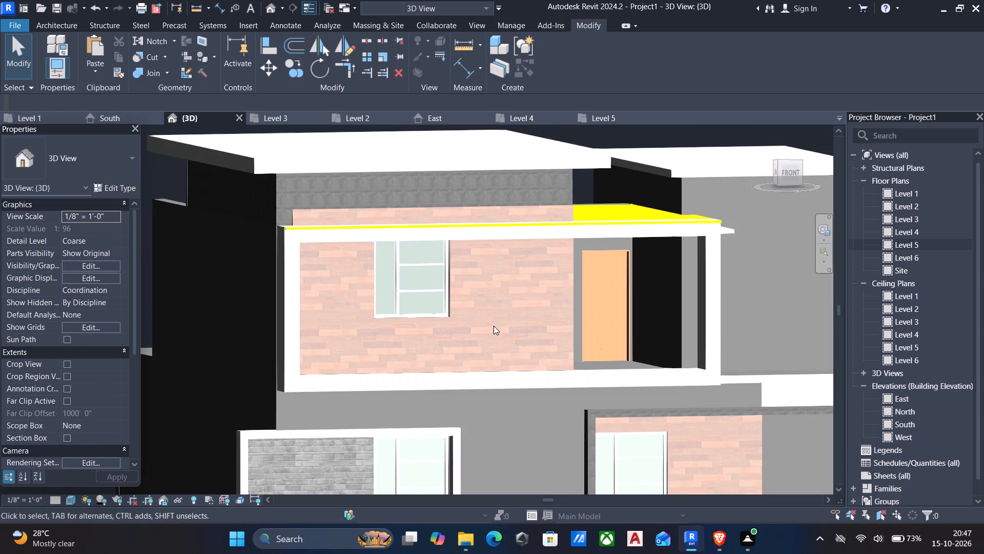
{"action": "middle_click_drag", "start_coordinate": [494, 326], "coordinate": [464, 315]}
{"action": "scroll", "coordinate": [457, 316], "scroll_direction": "down", "scroll_amount": 2}
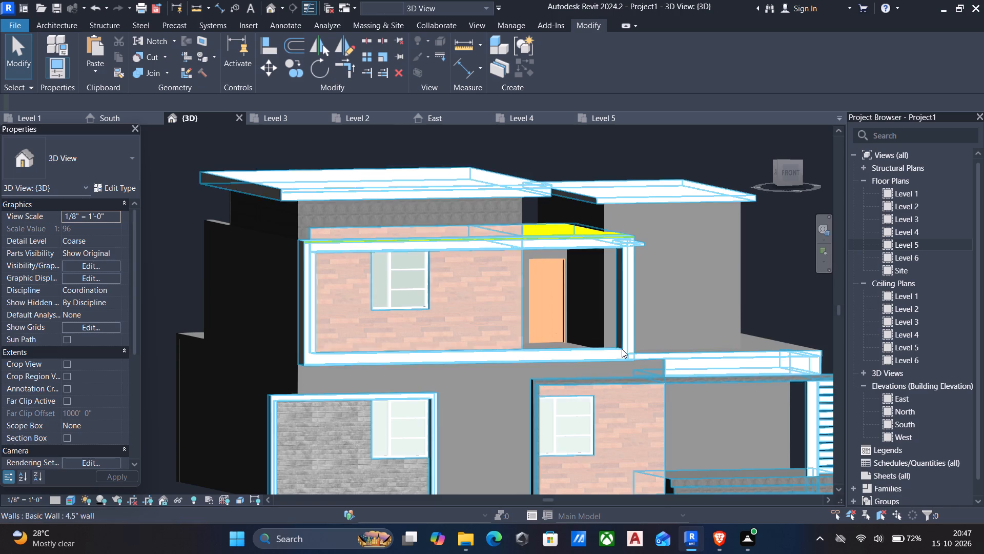
Create a straight railing about 12' 5 1/2" long on Level 3 along the balcony's front edge, from the wall corner past the frame column.
{"action": "double_click", "coordinate": [914, 219]}
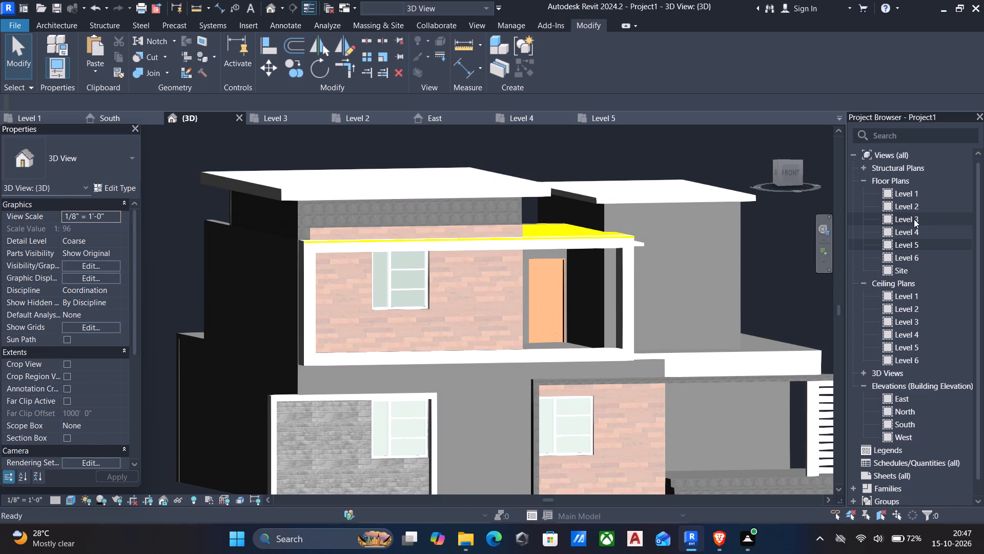
{"action": "middle_click_drag", "start_coordinate": [591, 331], "coordinate": [542, 228]}
{"action": "scroll", "coordinate": [541, 228], "scroll_direction": "down", "scroll_amount": 4}
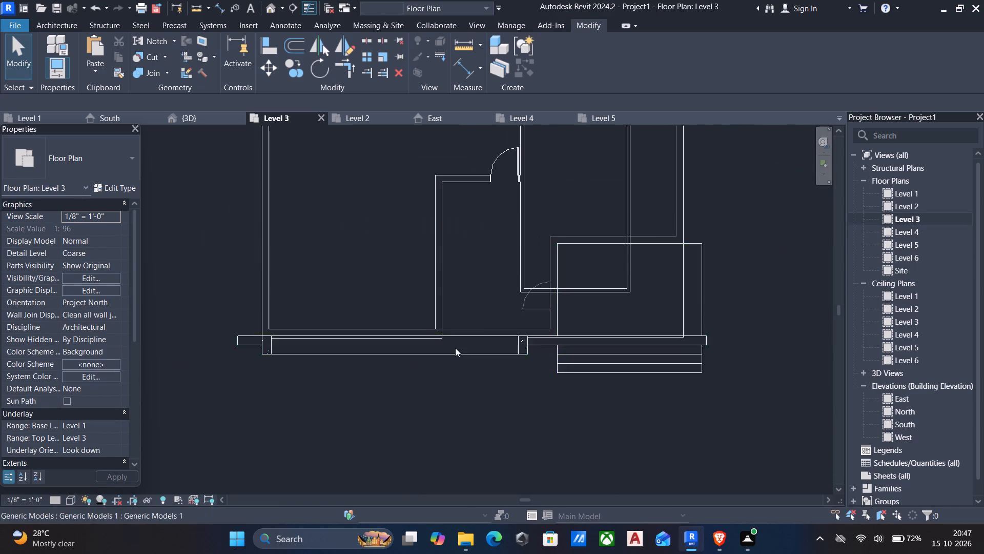
{"action": "scroll", "coordinate": [455, 348], "scroll_direction": "up", "scroll_amount": 3}
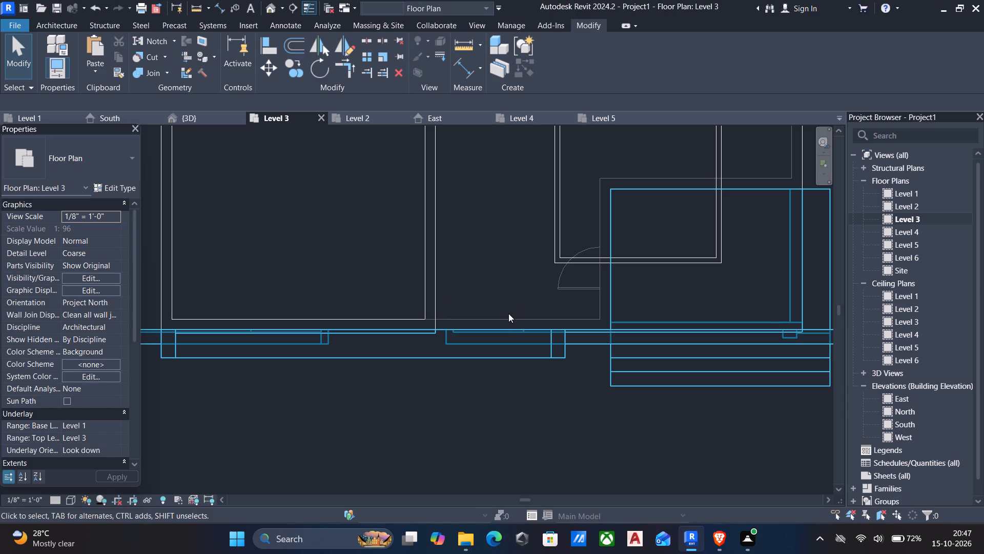
{"action": "left_click", "coordinate": [47, 26]}
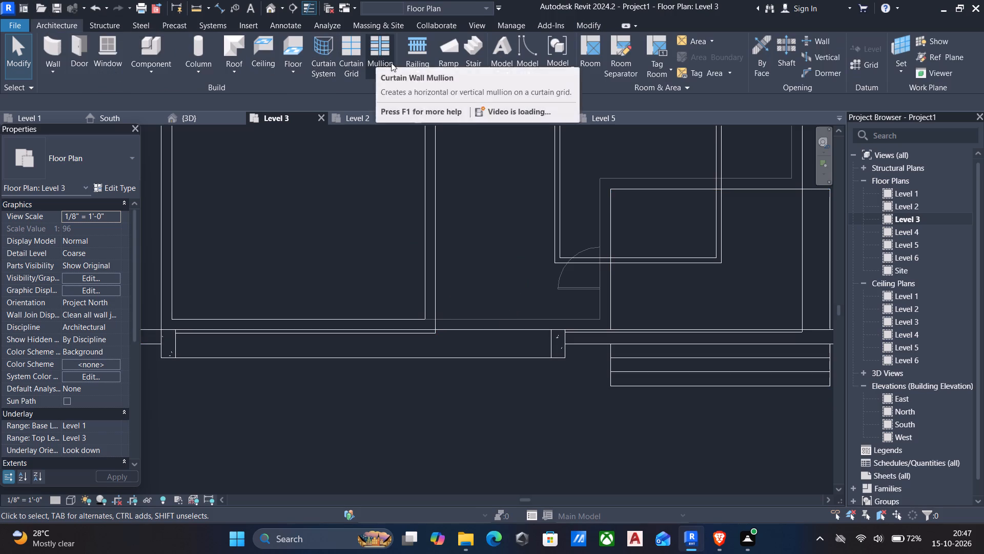
{"action": "left_click", "coordinate": [407, 71]}
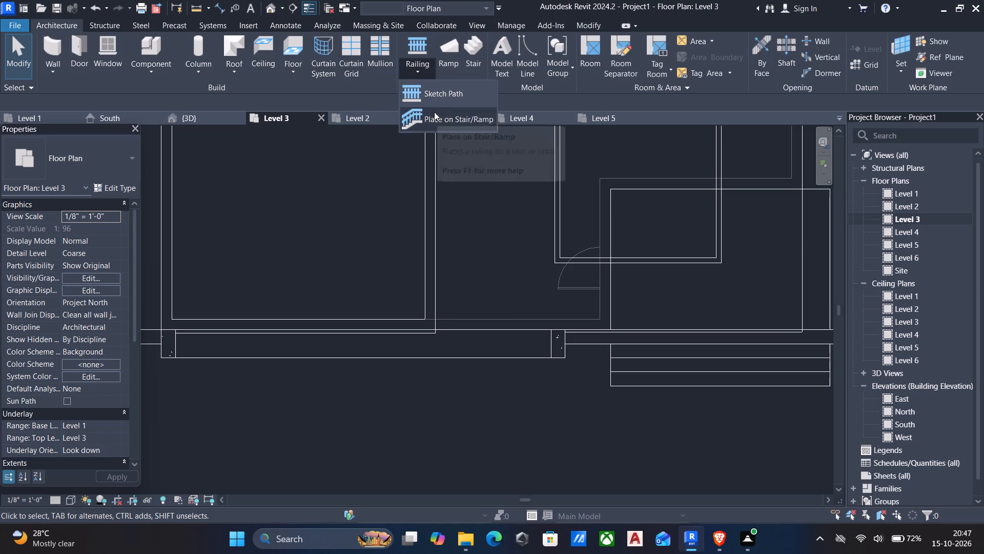
{"action": "left_click", "coordinate": [434, 95]}
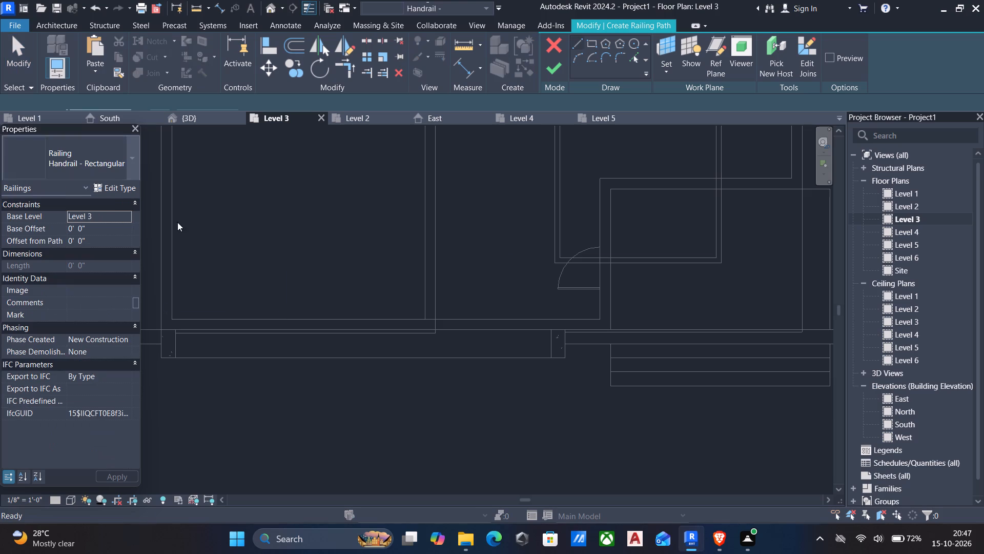
{"action": "scroll", "coordinate": [442, 316], "scroll_direction": "up", "scroll_amount": 1}
{"action": "middle_click_drag", "start_coordinate": [440, 318], "coordinate": [413, 281]}
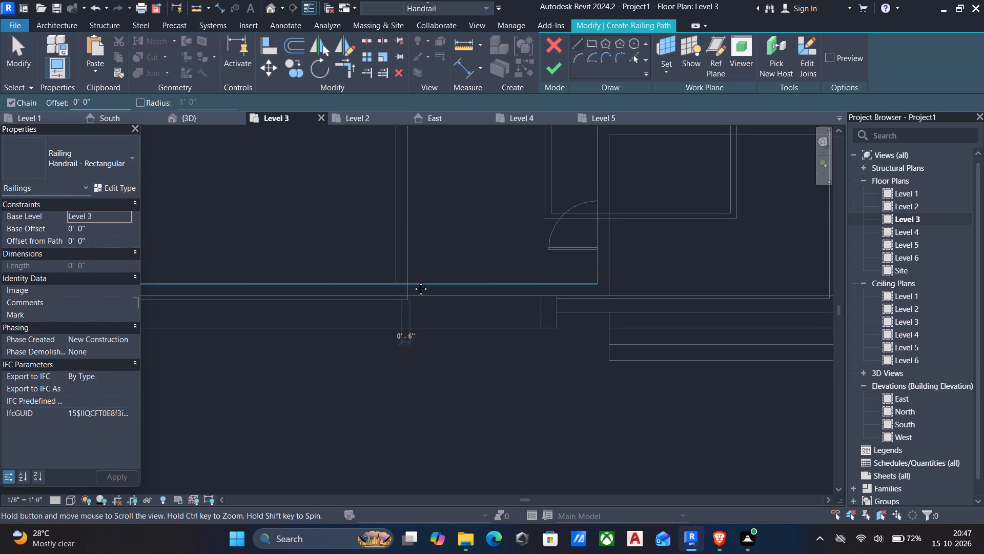
{"action": "middle_click_drag", "start_coordinate": [413, 281], "coordinate": [413, 281]}
{"action": "left_click", "coordinate": [412, 291]}
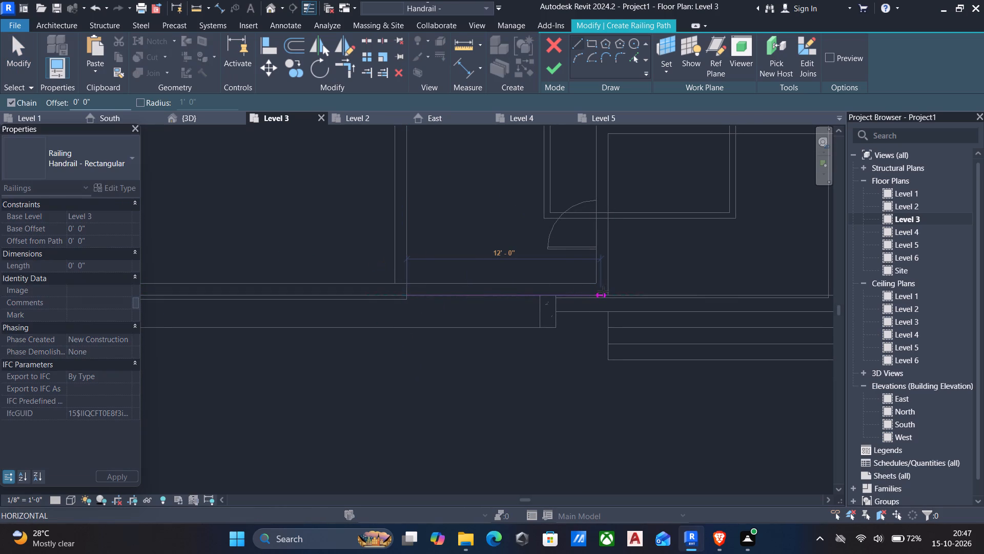
{"action": "left_click", "coordinate": [608, 291]}
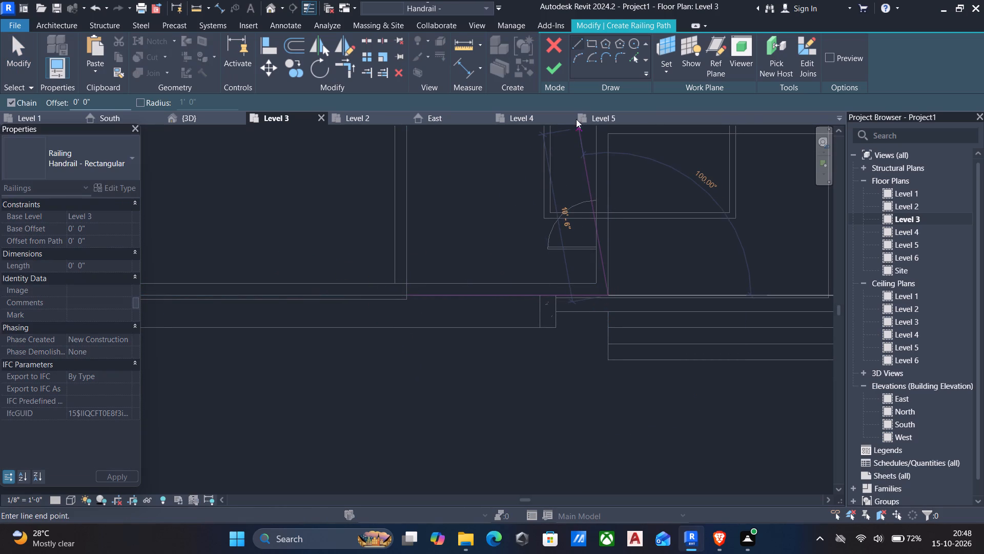
{"action": "left_click", "coordinate": [550, 69]}
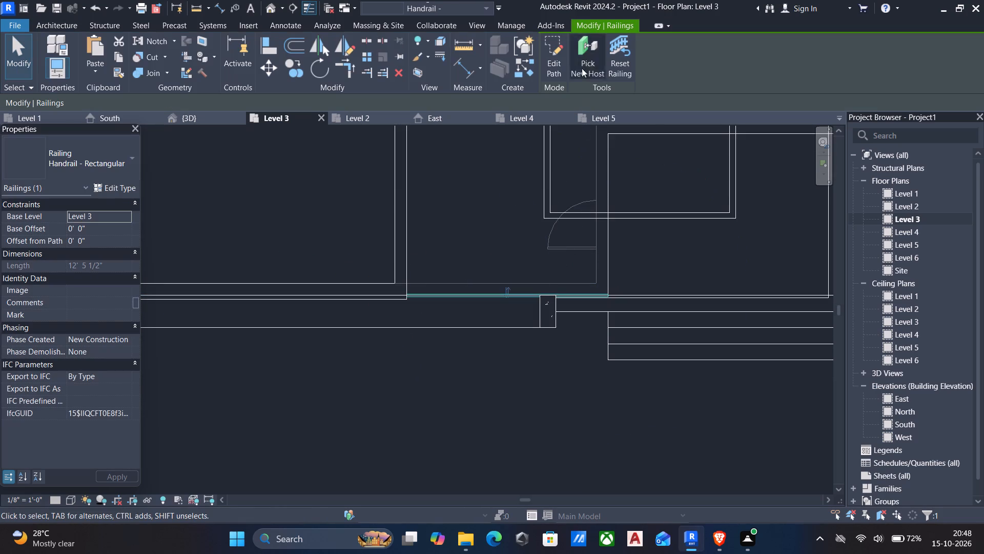
Change the balcony railing's type to Glass Panel - Bottom Fill in the 3D view.
{"action": "left_click", "coordinate": [269, 8]}
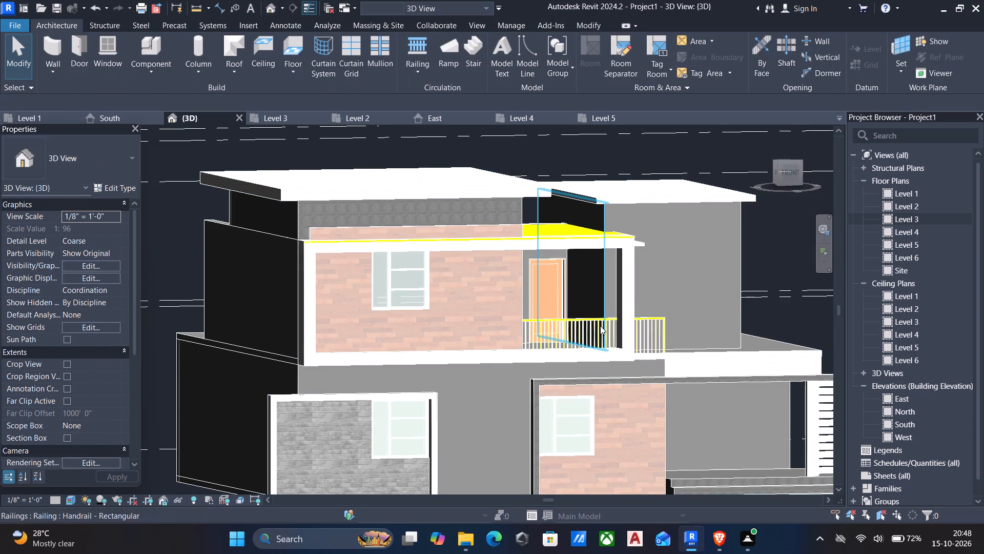
{"action": "scroll", "coordinate": [600, 326], "scroll_direction": "up", "scroll_amount": 4}
{"action": "left_click", "coordinate": [593, 314]}
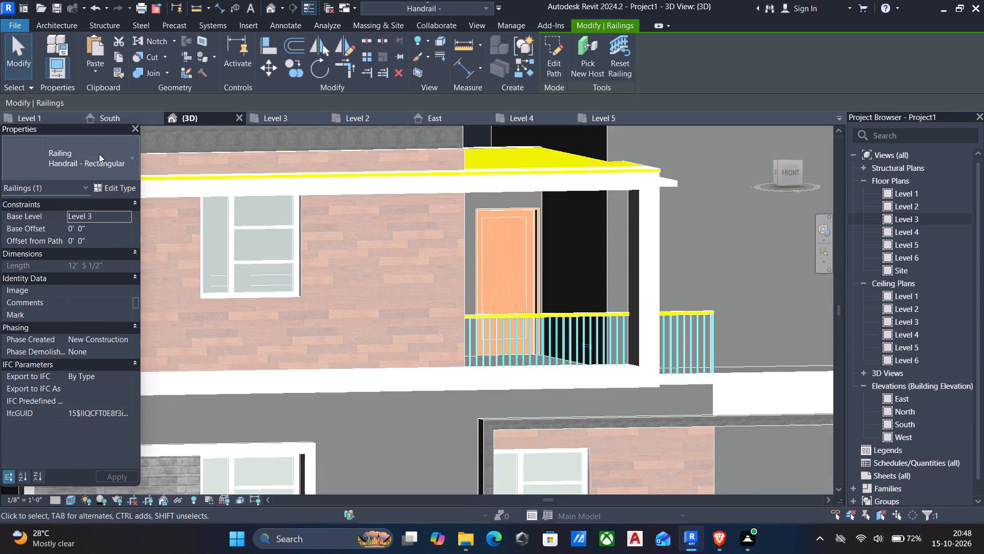
{"action": "left_click", "coordinate": [104, 157]}
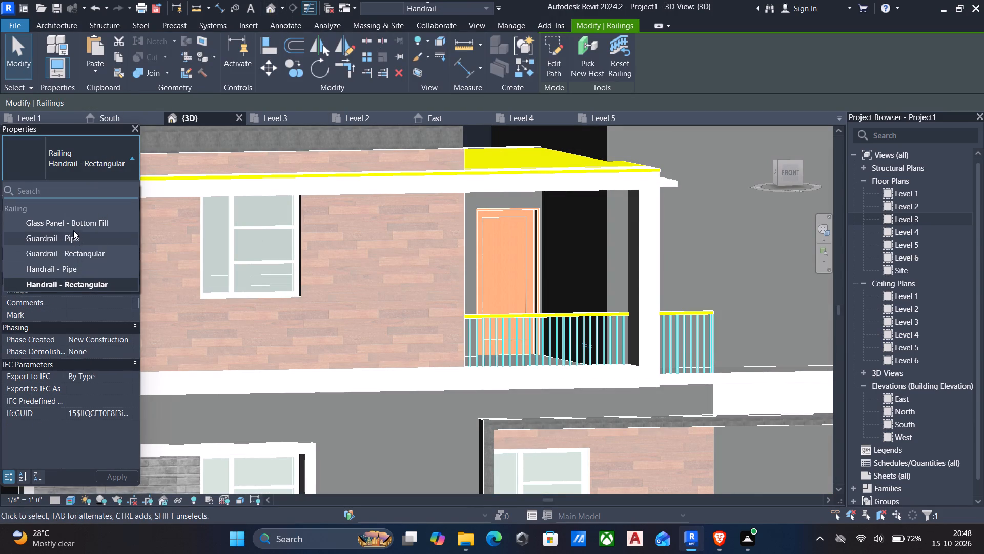
{"action": "left_click", "coordinate": [72, 224]}
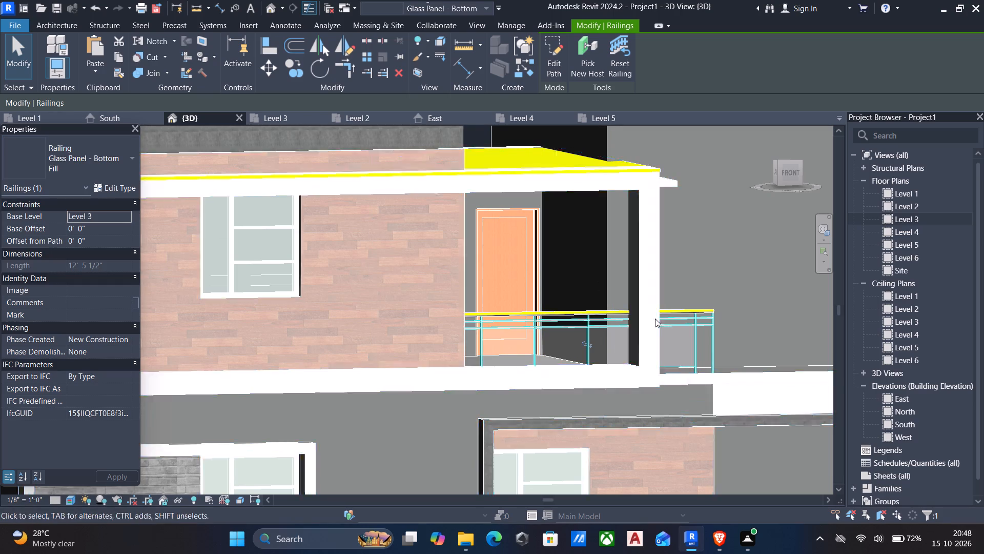
Check the glass railing's sketch path and examine from the side how the railing meets the balcony frame.
{"action": "left_click", "coordinate": [560, 63]}
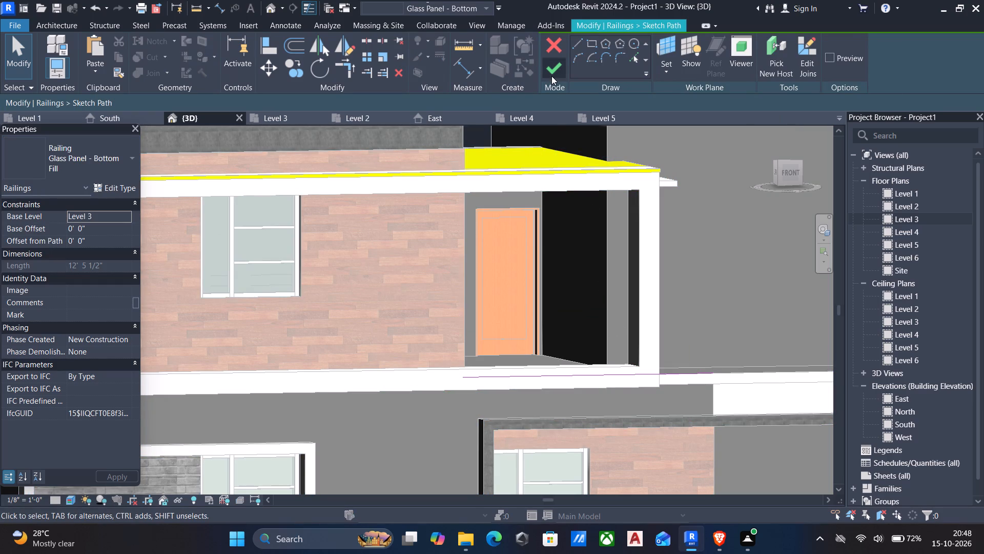
{"action": "left_click", "coordinate": [551, 76]}
{"action": "scroll", "coordinate": [563, 243], "scroll_direction": "up", "scroll_amount": 1}
{"action": "middle_click_drag", "start_coordinate": [563, 244], "coordinate": [559, 248]}
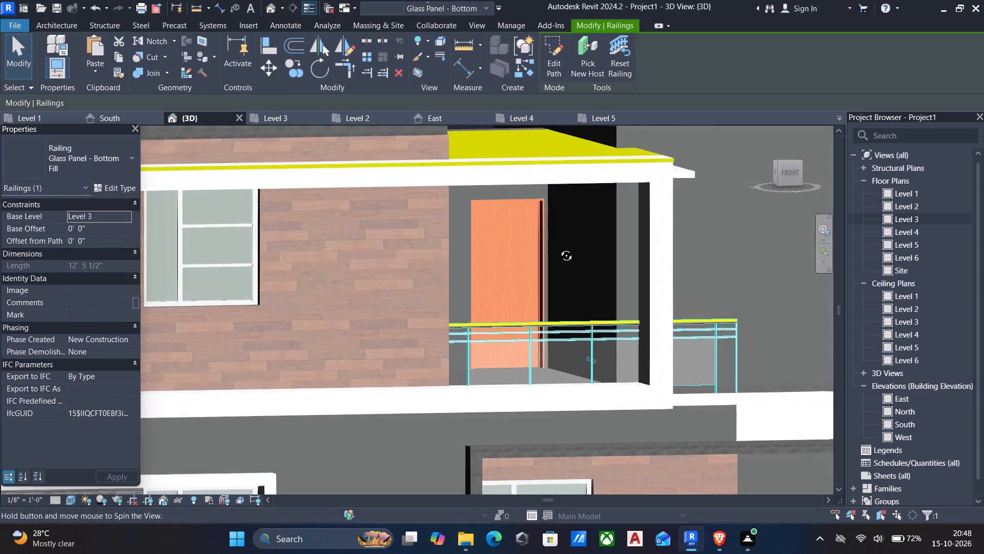
{"action": "middle_click_drag", "start_coordinate": [559, 248], "coordinate": [557, 248]}
{"action": "middle_click_drag", "start_coordinate": [557, 241], "coordinate": [309, 292], "text": "shift"}
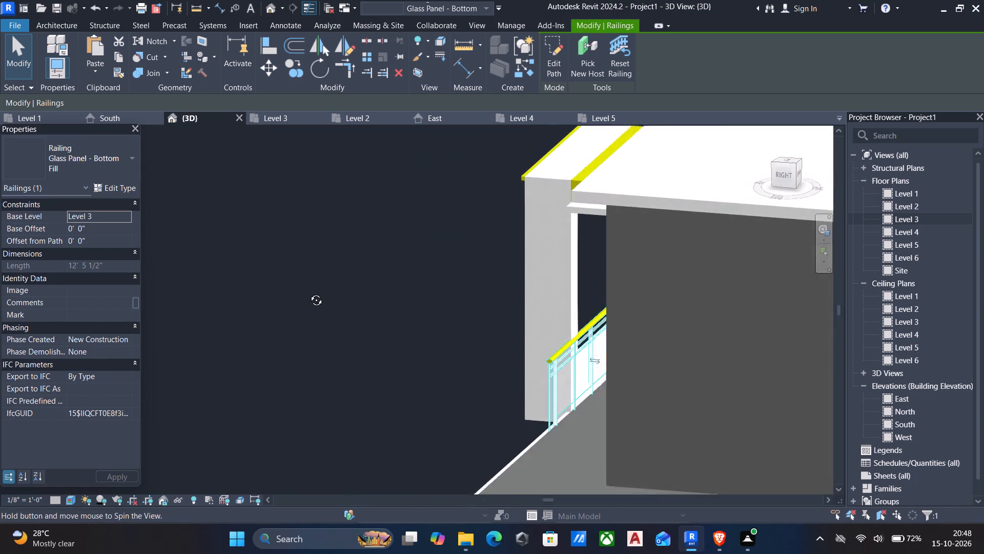
{"action": "middle_click_drag", "start_coordinate": [309, 292], "coordinate": [341, 285], "text": "shift"}
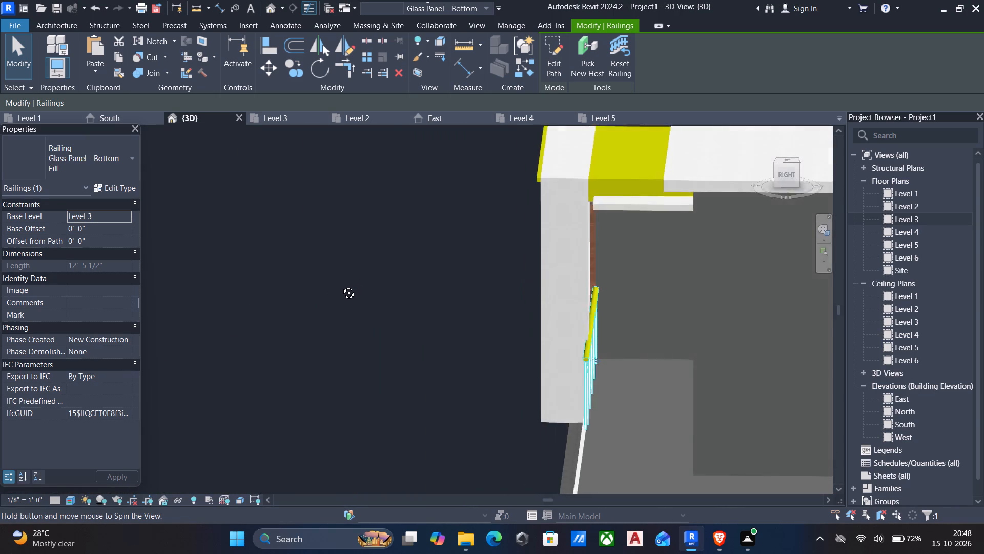
{"action": "middle_click_drag", "start_coordinate": [341, 285], "coordinate": [318, 297], "text": "shift"}
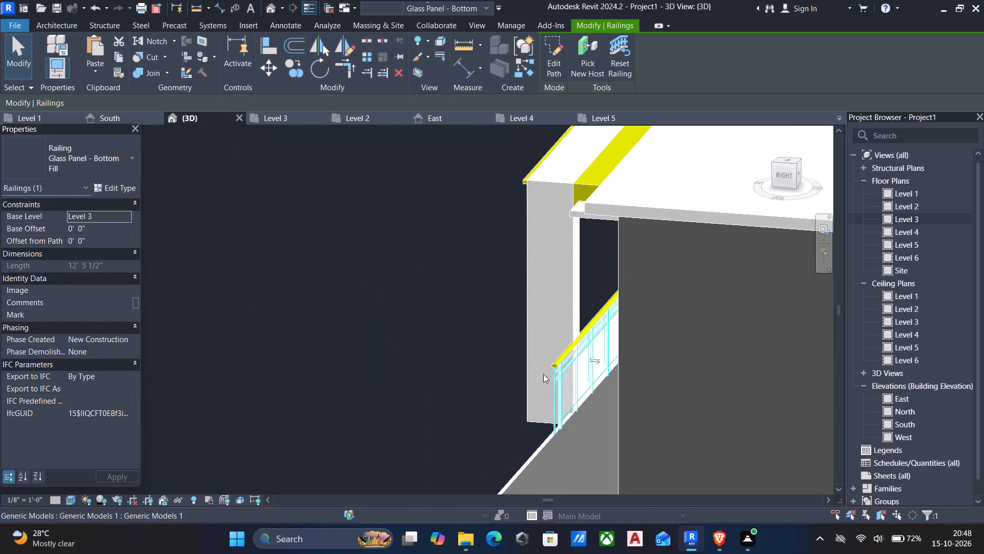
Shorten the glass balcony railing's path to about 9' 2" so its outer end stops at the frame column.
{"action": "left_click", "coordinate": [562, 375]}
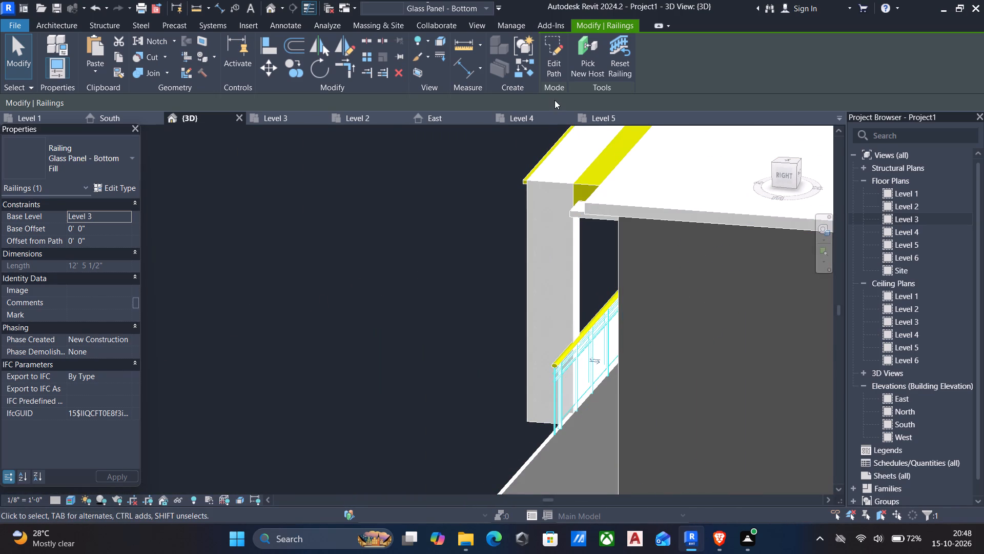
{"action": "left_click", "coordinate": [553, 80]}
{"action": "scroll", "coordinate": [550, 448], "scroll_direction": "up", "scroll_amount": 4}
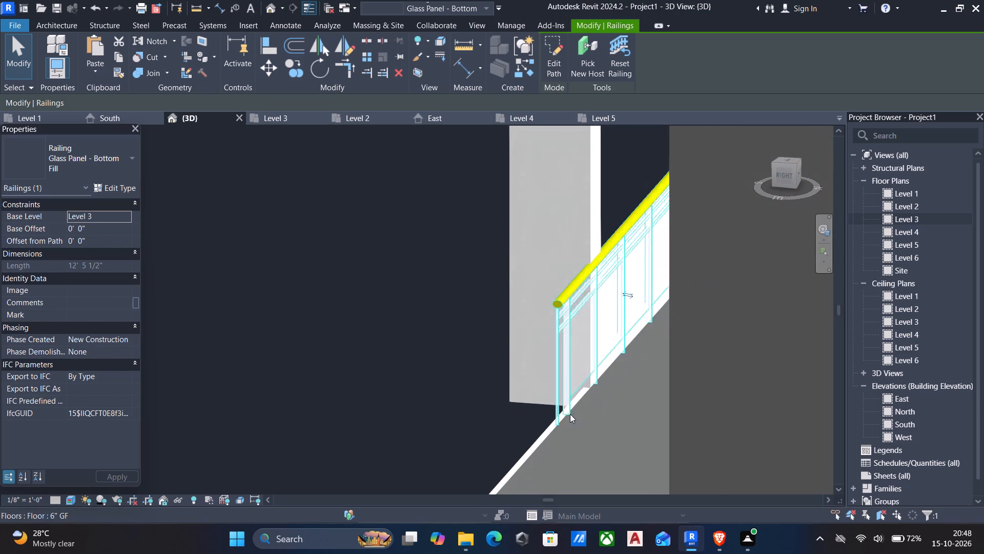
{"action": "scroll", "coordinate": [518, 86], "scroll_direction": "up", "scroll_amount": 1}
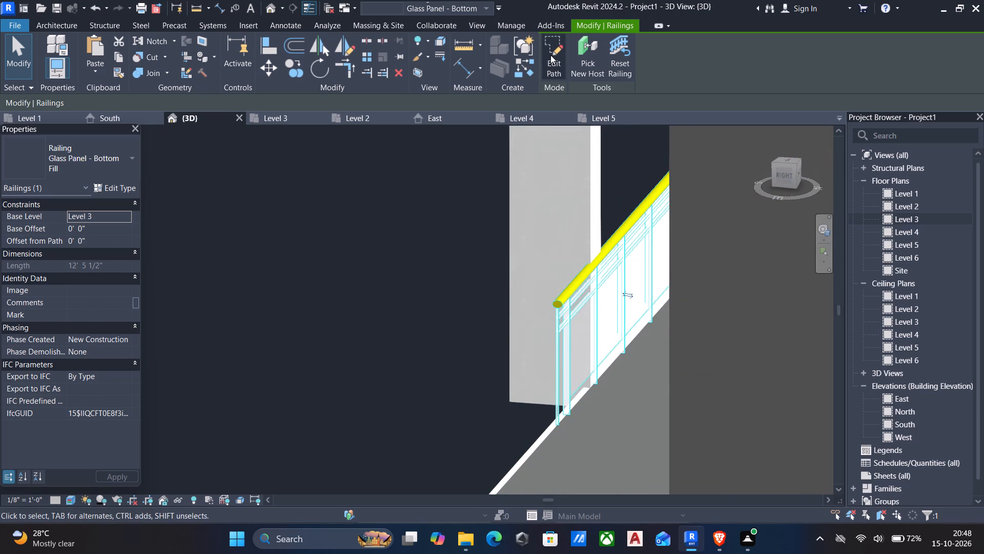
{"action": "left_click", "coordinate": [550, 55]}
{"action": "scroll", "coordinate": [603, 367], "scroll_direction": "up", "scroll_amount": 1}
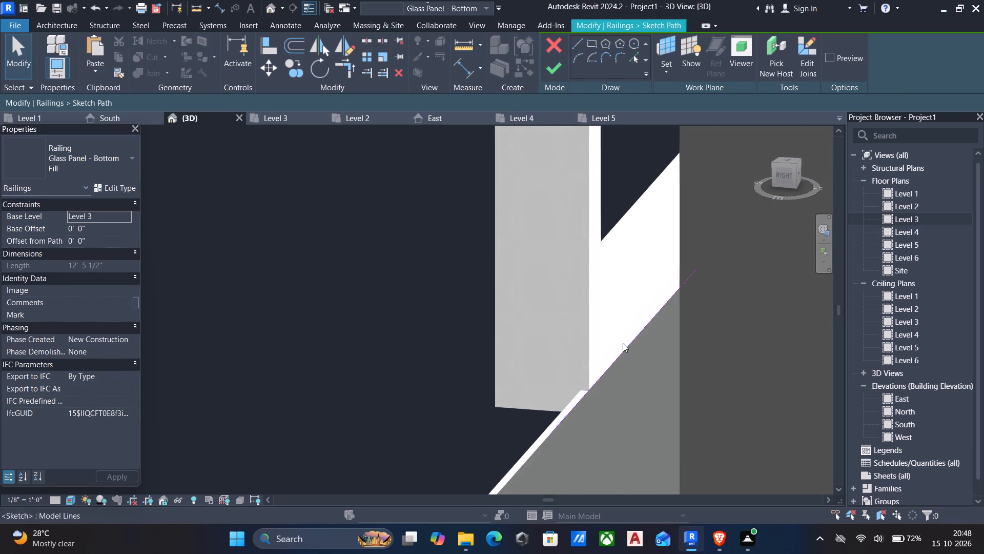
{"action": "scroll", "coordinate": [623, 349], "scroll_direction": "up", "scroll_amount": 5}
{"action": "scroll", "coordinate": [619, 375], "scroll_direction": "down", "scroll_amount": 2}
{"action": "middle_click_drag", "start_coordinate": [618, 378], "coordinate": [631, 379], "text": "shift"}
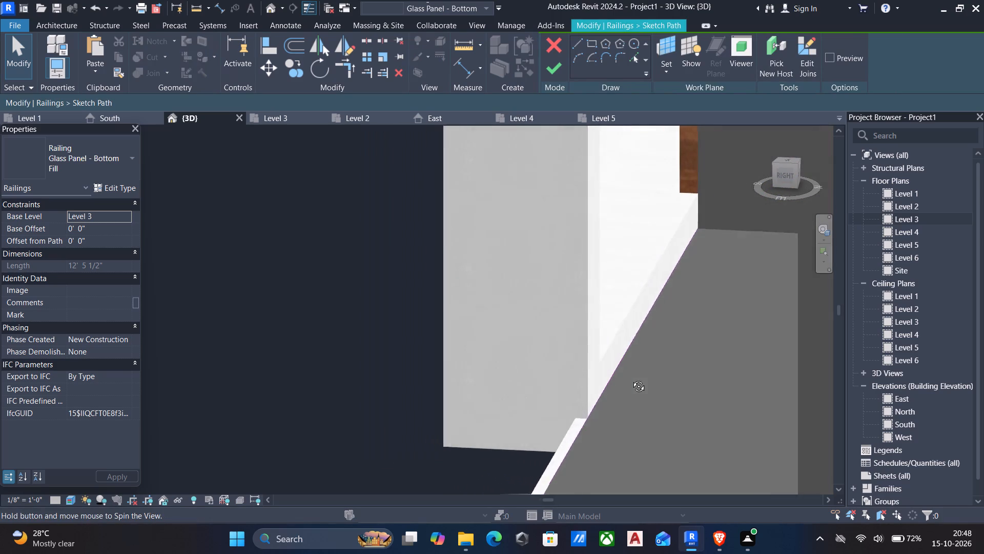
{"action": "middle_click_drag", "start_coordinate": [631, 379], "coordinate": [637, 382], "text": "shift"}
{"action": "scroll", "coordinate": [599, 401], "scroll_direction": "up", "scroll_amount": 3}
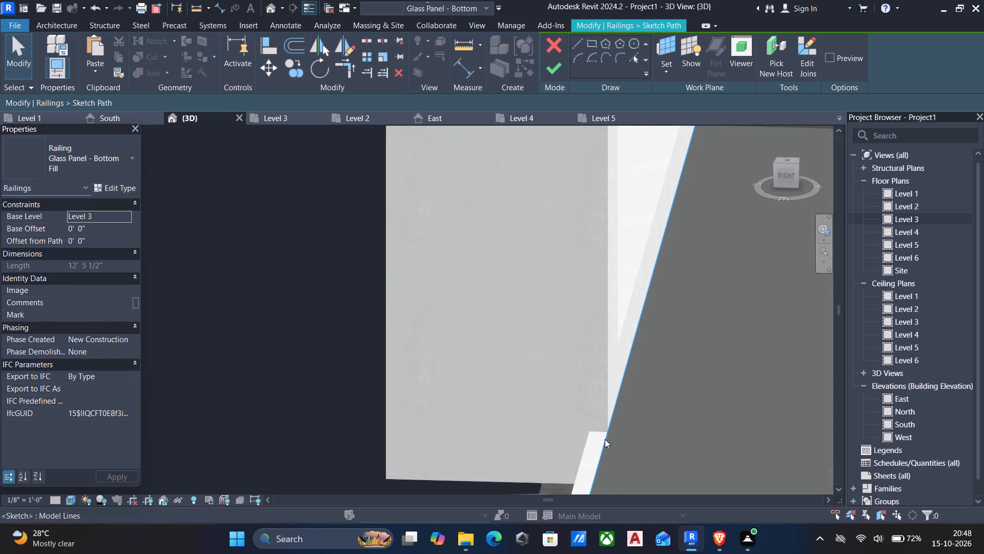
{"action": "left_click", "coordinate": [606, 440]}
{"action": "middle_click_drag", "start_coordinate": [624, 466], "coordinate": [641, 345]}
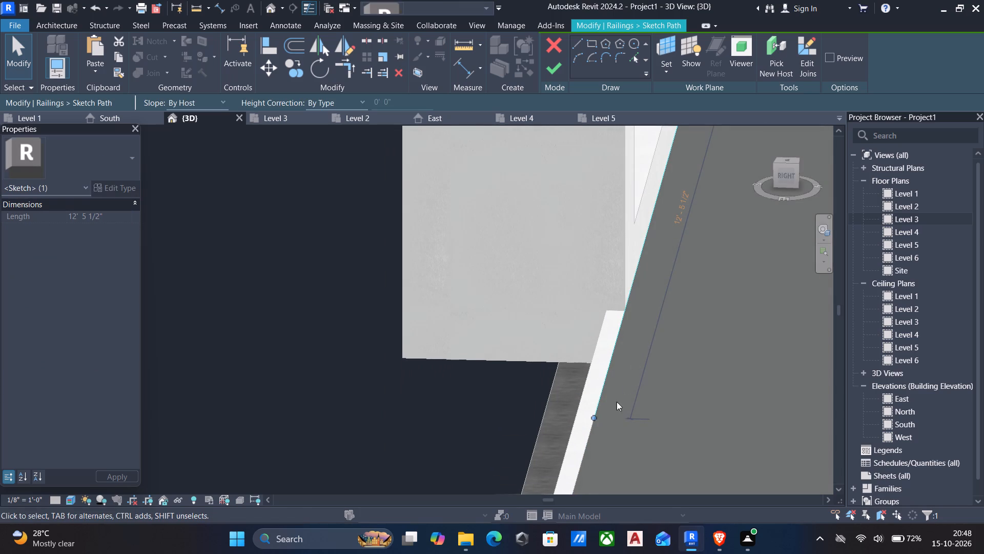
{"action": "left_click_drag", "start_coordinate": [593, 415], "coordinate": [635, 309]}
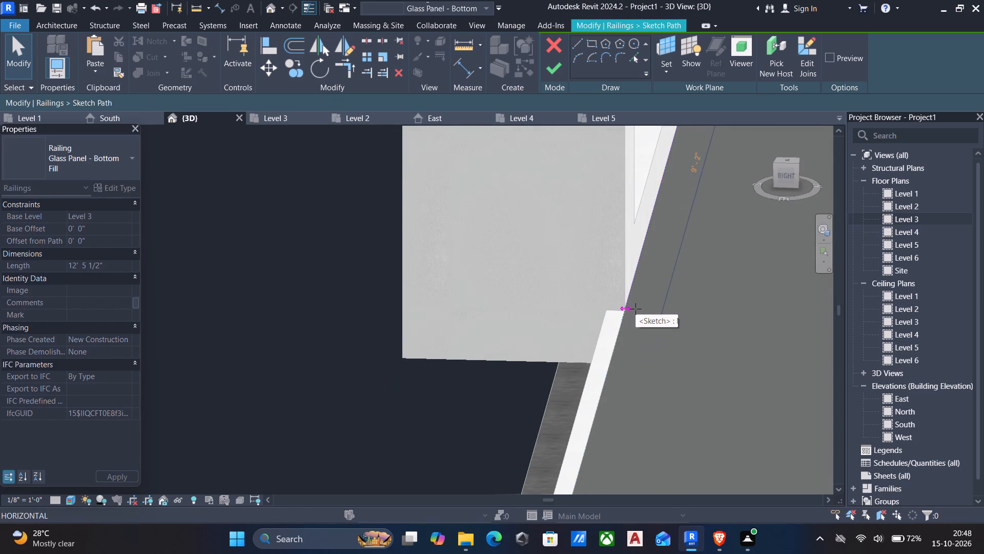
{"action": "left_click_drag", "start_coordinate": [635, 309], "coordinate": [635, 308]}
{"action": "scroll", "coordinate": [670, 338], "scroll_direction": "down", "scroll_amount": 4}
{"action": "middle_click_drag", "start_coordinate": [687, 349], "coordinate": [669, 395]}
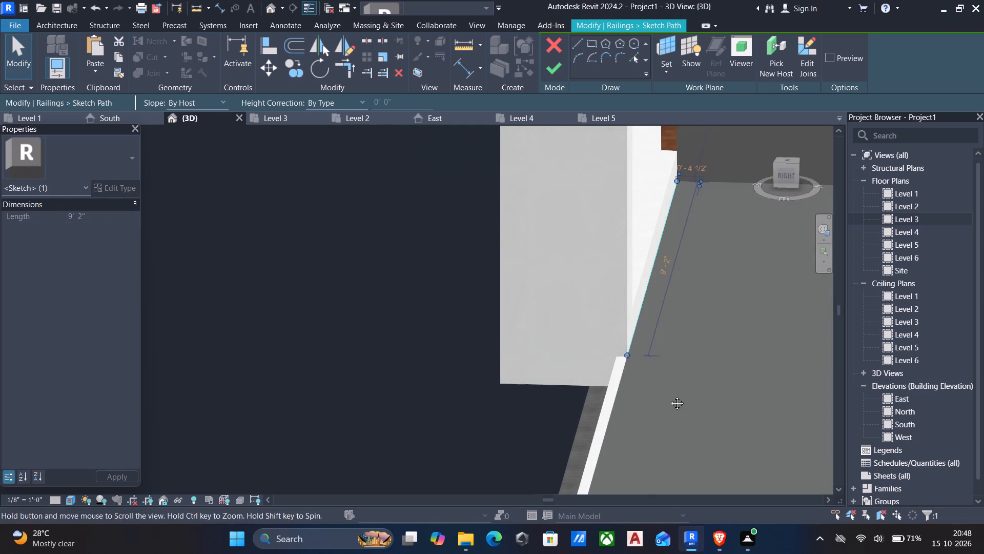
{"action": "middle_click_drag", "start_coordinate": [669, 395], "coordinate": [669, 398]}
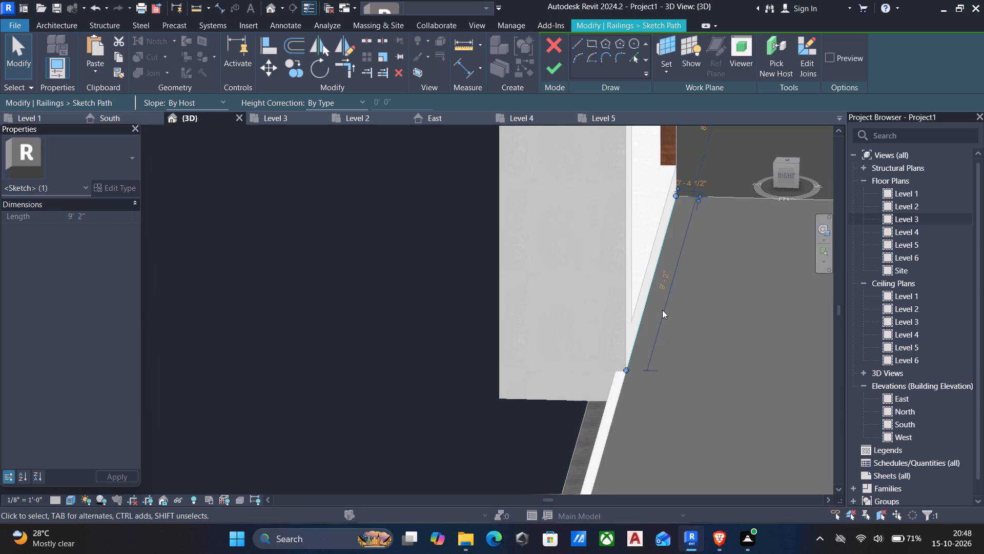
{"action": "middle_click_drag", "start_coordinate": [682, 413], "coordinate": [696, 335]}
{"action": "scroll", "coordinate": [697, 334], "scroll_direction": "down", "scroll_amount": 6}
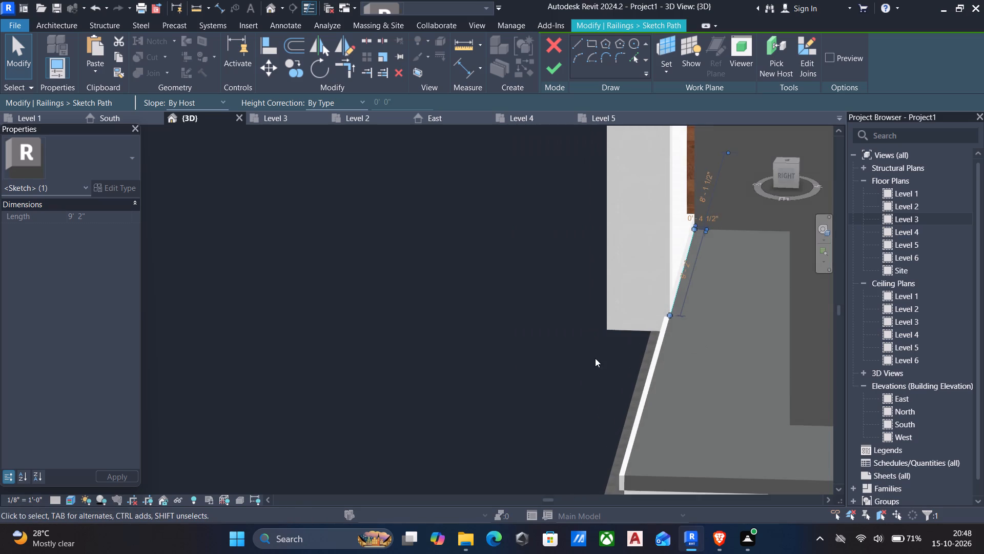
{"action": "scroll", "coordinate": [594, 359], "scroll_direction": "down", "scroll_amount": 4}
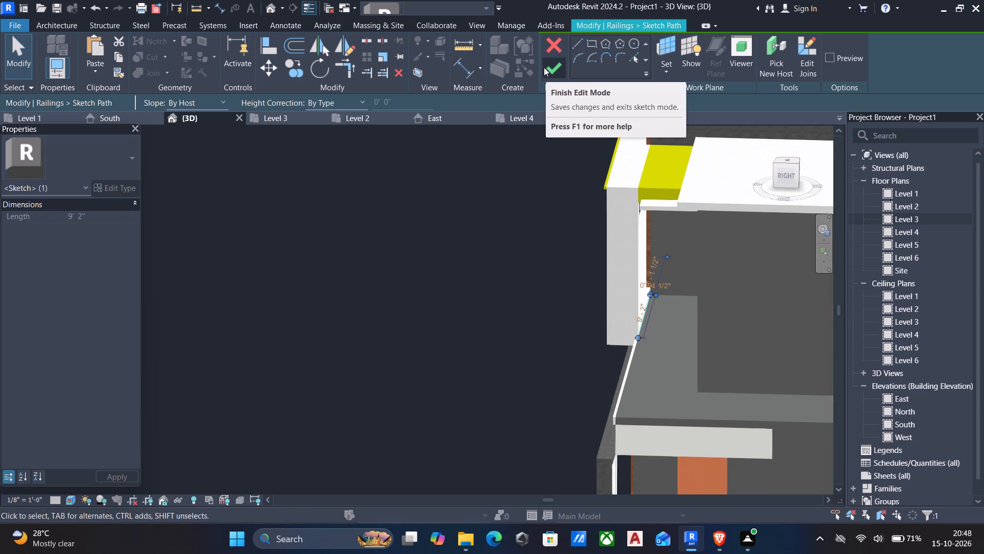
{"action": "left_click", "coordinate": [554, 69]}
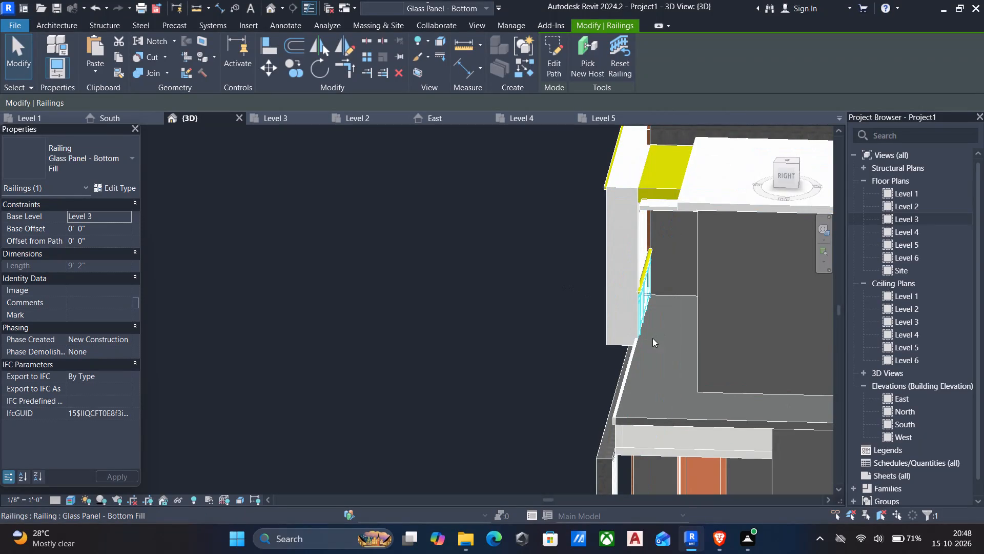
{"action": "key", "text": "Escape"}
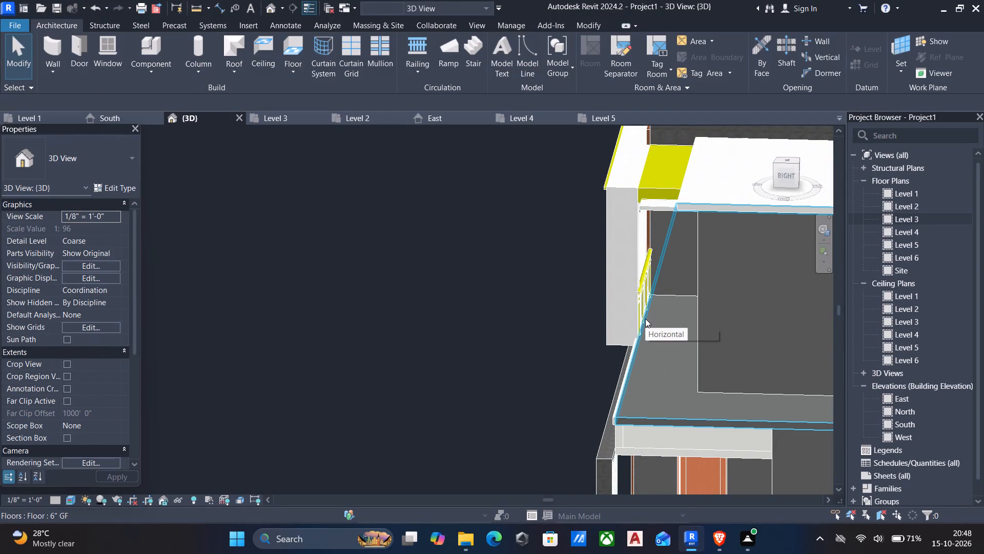
Extend the glass railing's path to about 26' 1", placing its outer end at the balcony floor's front corner.
{"action": "left_click", "coordinate": [643, 319]}
{"action": "scroll", "coordinate": [632, 336], "scroll_direction": "up", "scroll_amount": 3}
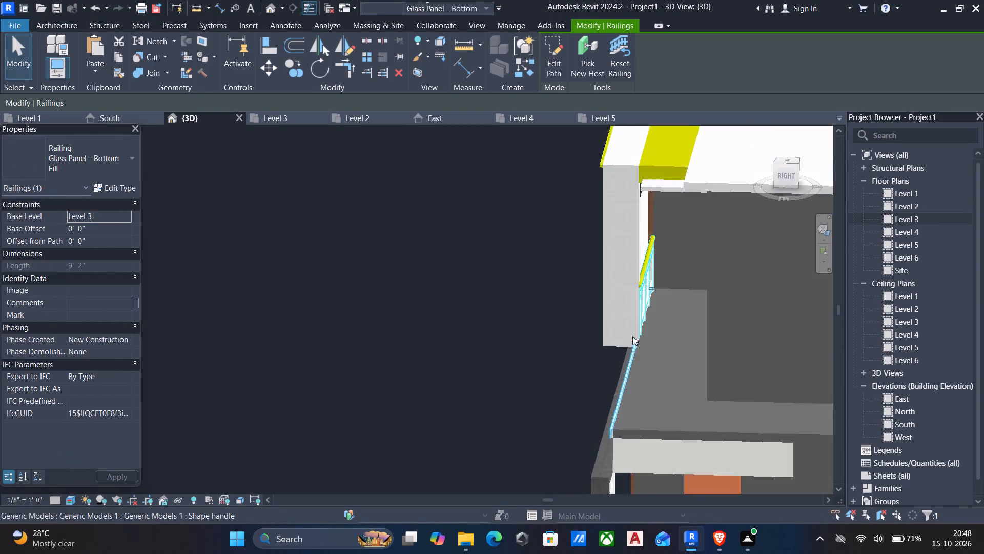
{"action": "scroll", "coordinate": [632, 336], "scroll_direction": "up", "scroll_amount": 1}
{"action": "left_click", "coordinate": [555, 53]}
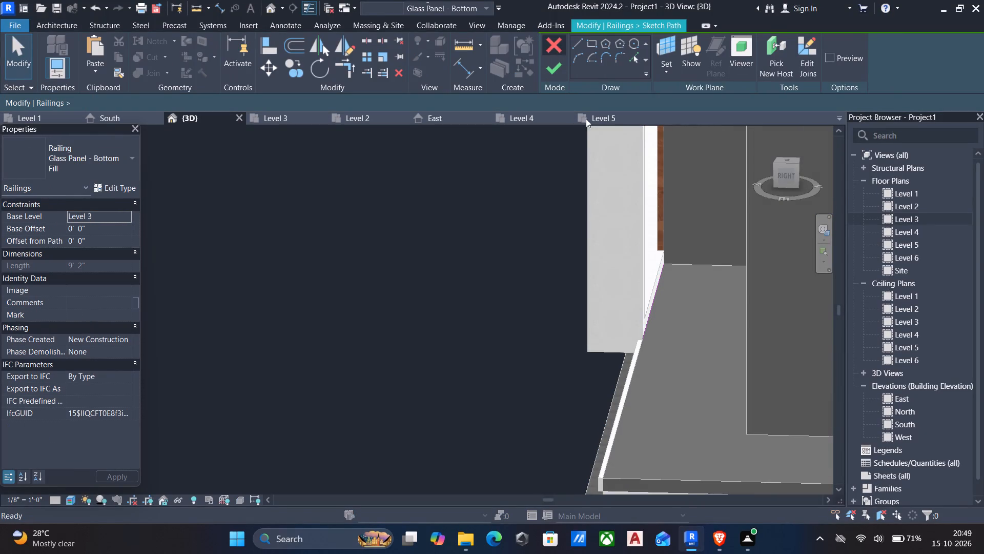
{"action": "left_click", "coordinate": [646, 328]}
{"action": "left_click_drag", "start_coordinate": [643, 339], "coordinate": [608, 476]}
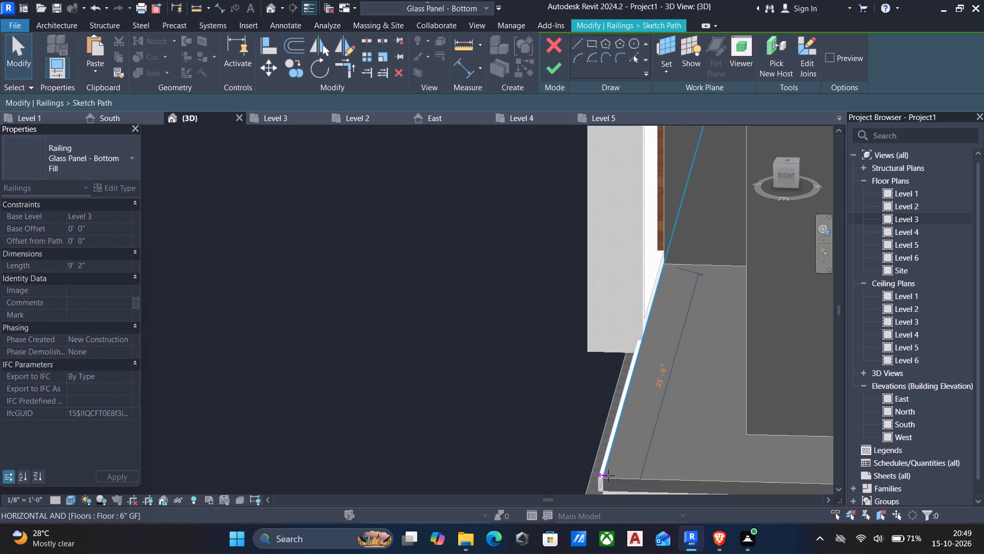
{"action": "left_click_drag", "start_coordinate": [608, 476], "coordinate": [606, 480]}
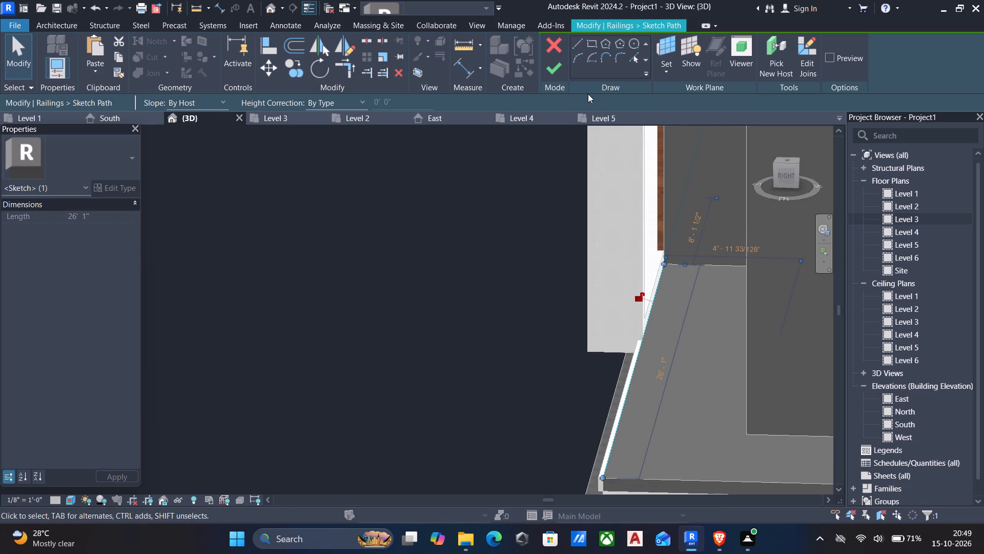
{"action": "left_click", "coordinate": [549, 66]}
Examine the glass railing from the front and side, including where it passes the frame column and meets the floor corner.
{"action": "scroll", "coordinate": [558, 295], "scroll_direction": "down", "scroll_amount": 2}
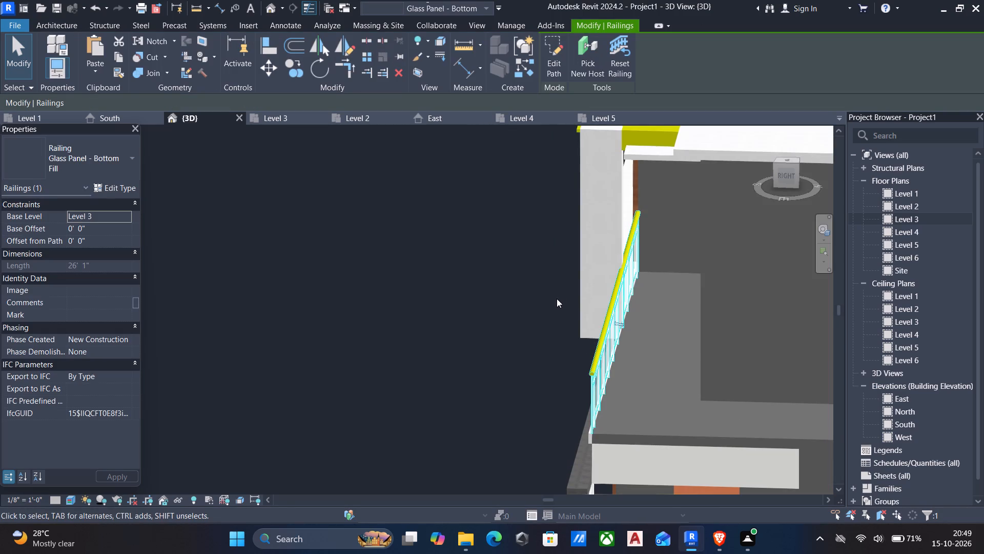
{"action": "middle_click_drag", "start_coordinate": [560, 295], "coordinate": [670, 256], "text": "shift"}
{"action": "middle_click_drag", "start_coordinate": [684, 320], "coordinate": [638, 314]}
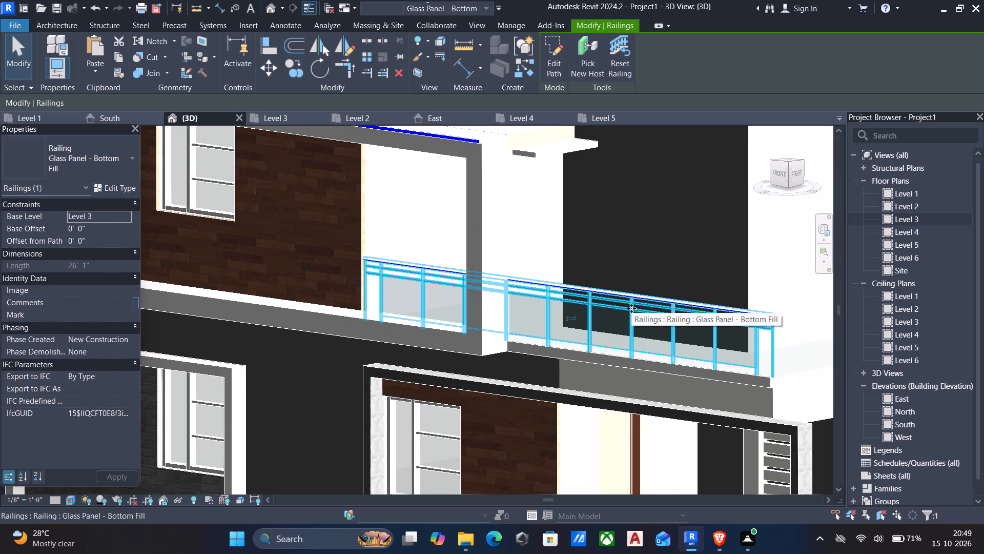
{"action": "middle_click_drag", "start_coordinate": [645, 381], "coordinate": [599, 387]}
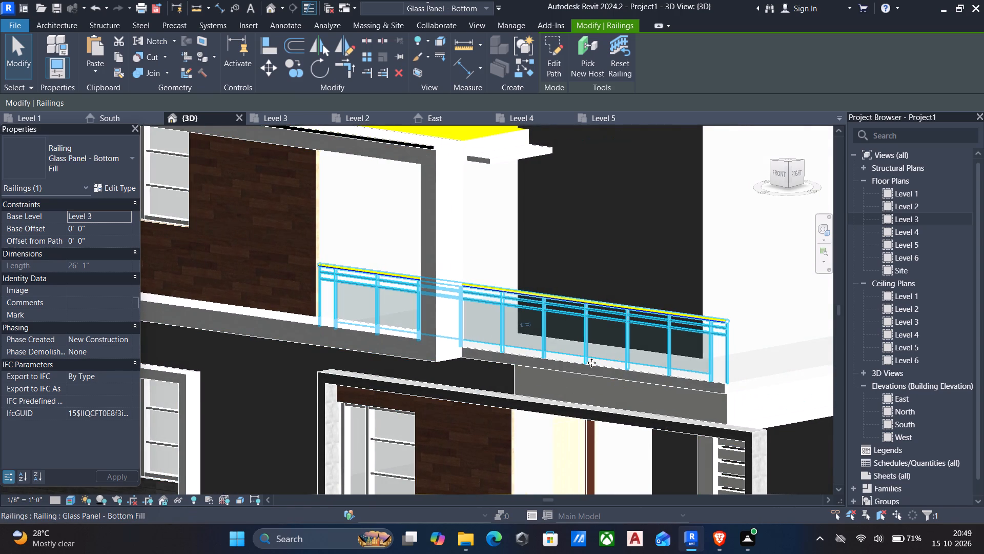
{"action": "middle_click_drag", "start_coordinate": [587, 365], "coordinate": [506, 344]}
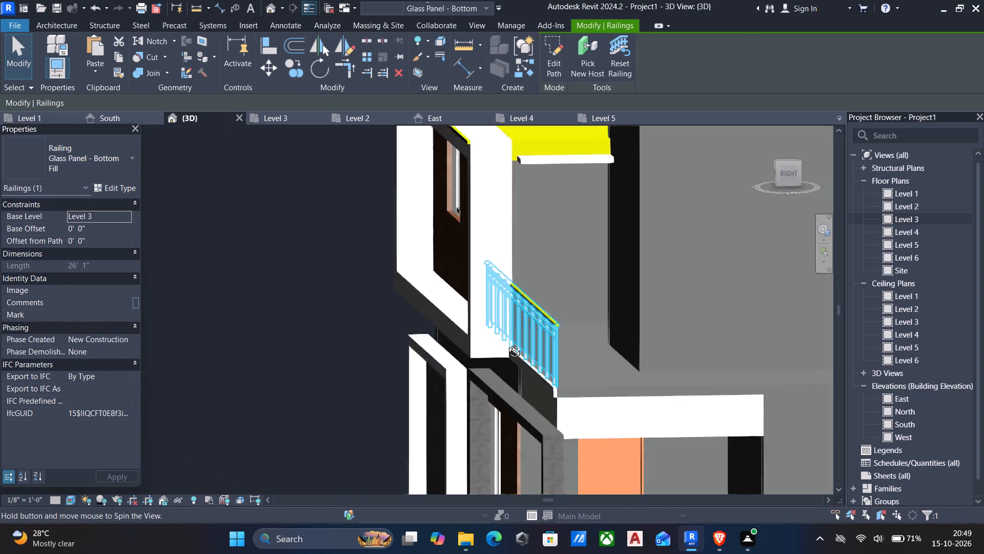
{"action": "middle_click_drag", "start_coordinate": [506, 344], "coordinate": [514, 316]}
{"action": "scroll", "coordinate": [582, 313], "scroll_direction": "up", "scroll_amount": 3}
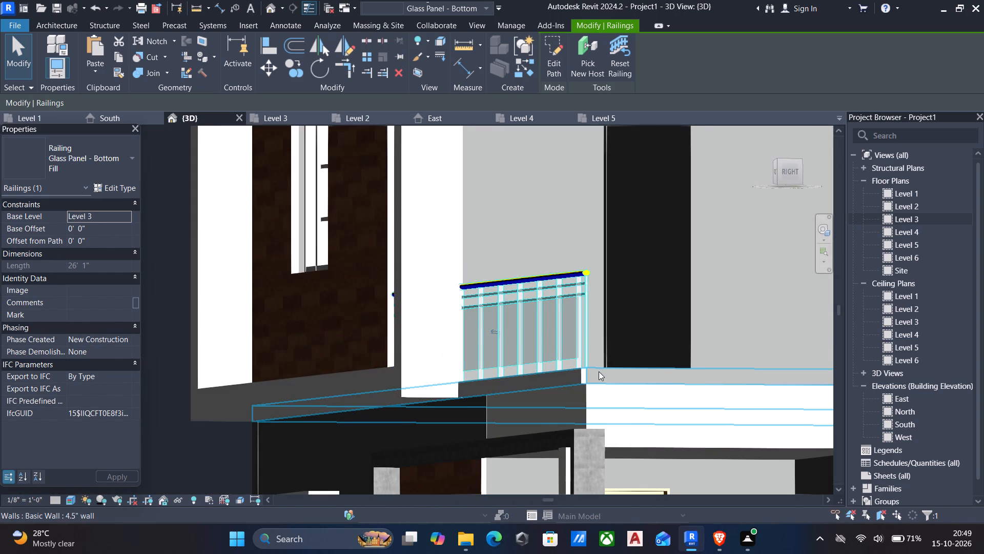
{"action": "scroll", "coordinate": [599, 371], "scroll_direction": "up", "scroll_amount": 3}
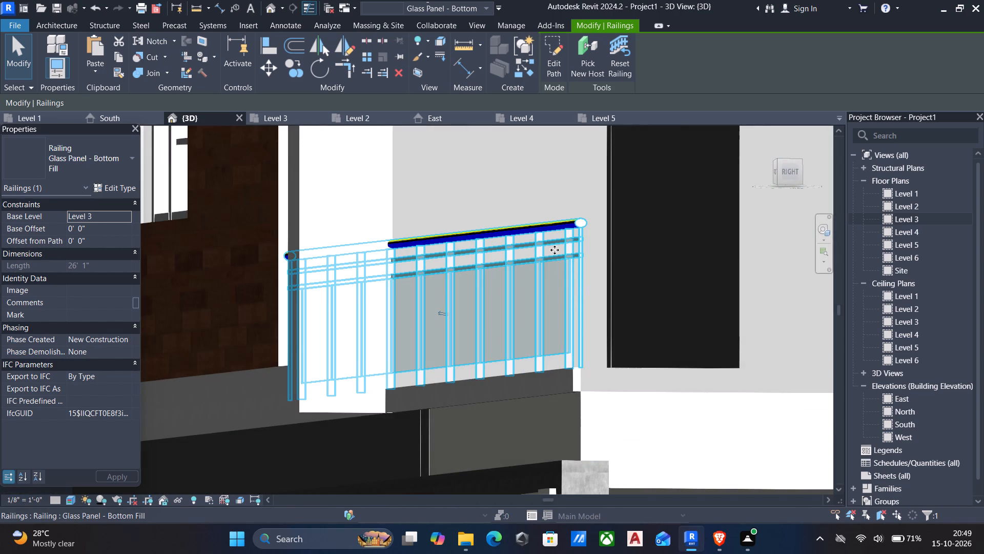
{"action": "scroll", "coordinate": [556, 259], "scroll_direction": "down", "scroll_amount": 4}
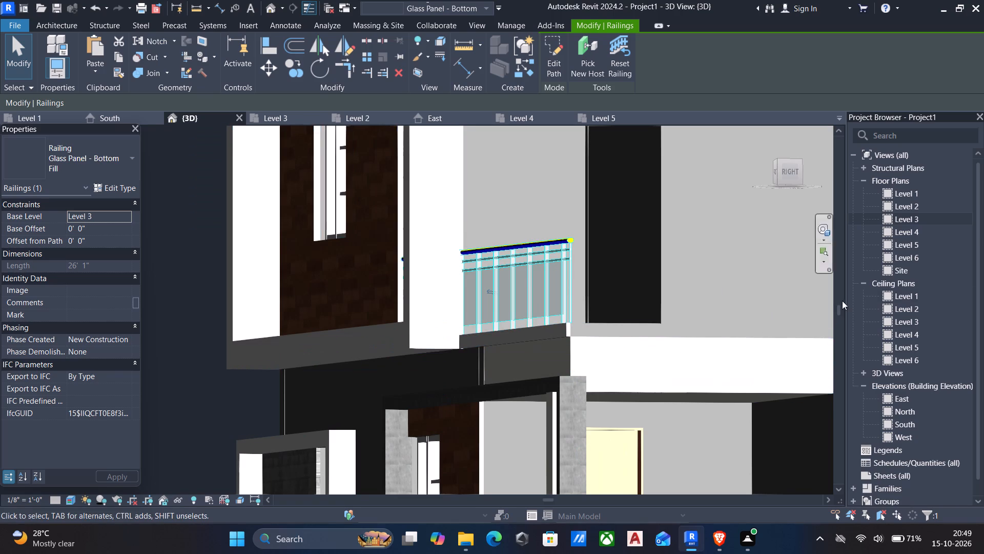
Create a straight Handrail - Rectangular railing about 38' 8 1/2" long on Level 3 along the floor's east edge, from the front railing's end to the rear corner.
{"action": "double_click", "coordinate": [939, 223]}
{"action": "scroll", "coordinate": [581, 332], "scroll_direction": "down", "scroll_amount": 2}
{"action": "middle_click_drag", "start_coordinate": [744, 290], "coordinate": [726, 316]}
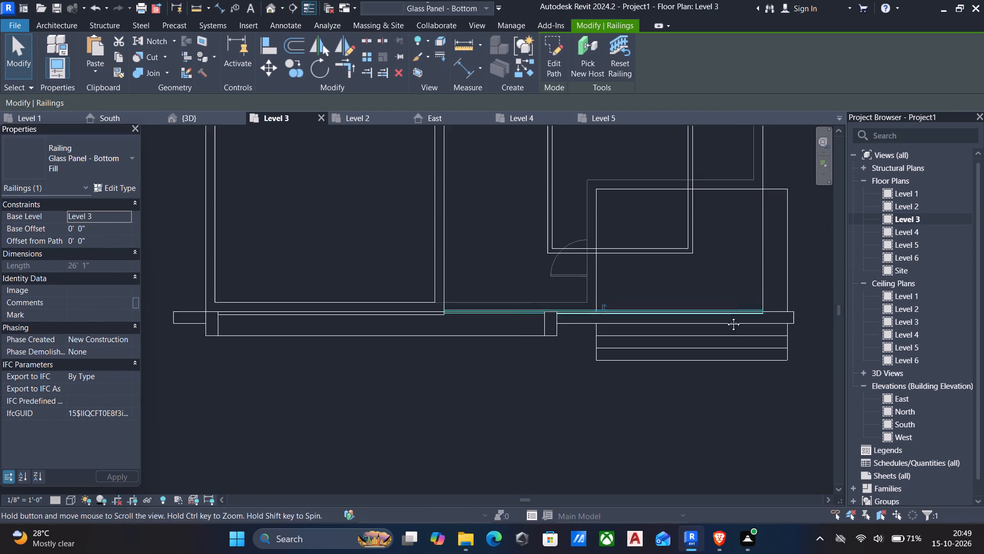
{"action": "middle_click_drag", "start_coordinate": [726, 316], "coordinate": [716, 352]}
{"action": "left_click", "coordinate": [40, 22]}
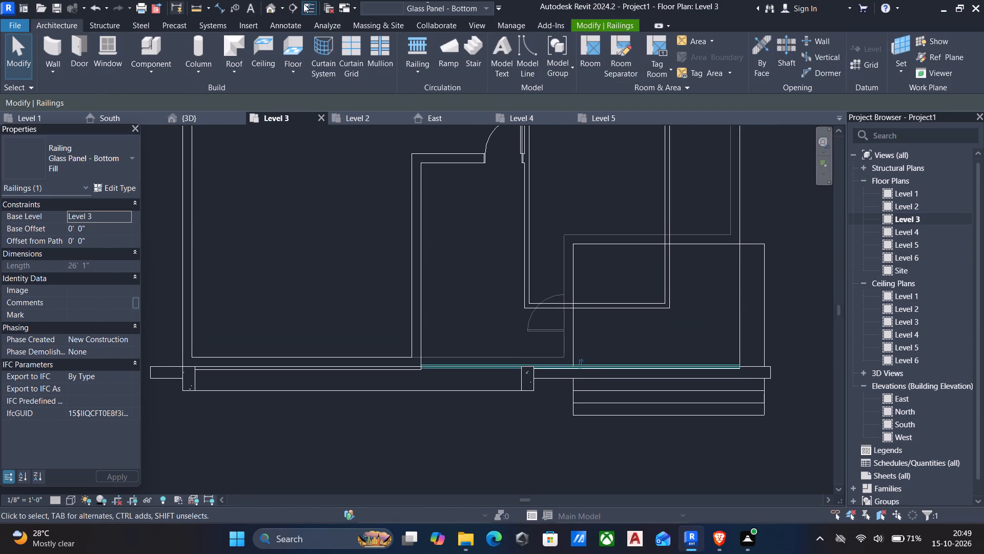
{"action": "left_click", "coordinate": [419, 47]}
{"action": "scroll", "coordinate": [776, 372], "scroll_direction": "up", "scroll_amount": 5}
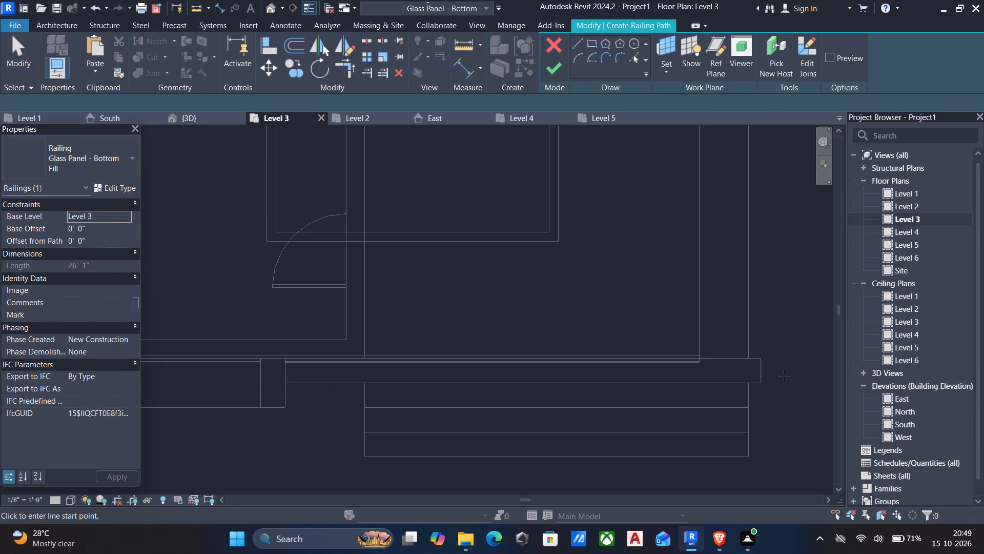
{"action": "scroll", "coordinate": [727, 356], "scroll_direction": "up", "scroll_amount": 3}
{"action": "left_click_drag", "start_coordinate": [688, 357], "coordinate": [689, 352]}
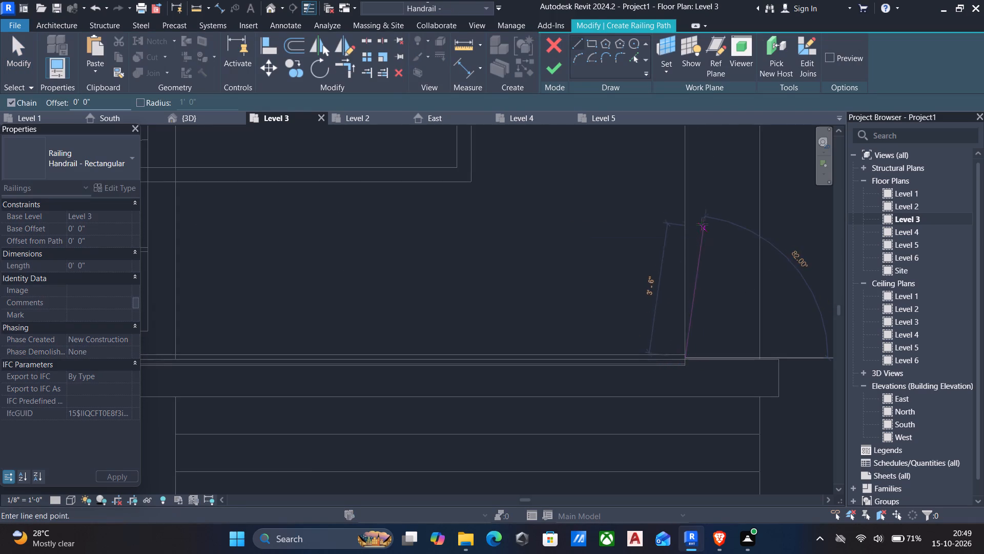
{"action": "middle_click_drag", "start_coordinate": [686, 255], "coordinate": [670, 388]}
{"action": "scroll", "coordinate": [675, 377], "scroll_direction": "down", "scroll_amount": 3}
{"action": "scroll", "coordinate": [669, 190], "scroll_direction": "down", "scroll_amount": 5}
{"action": "middle_click_drag", "start_coordinate": [666, 208], "coordinate": [635, 443]}
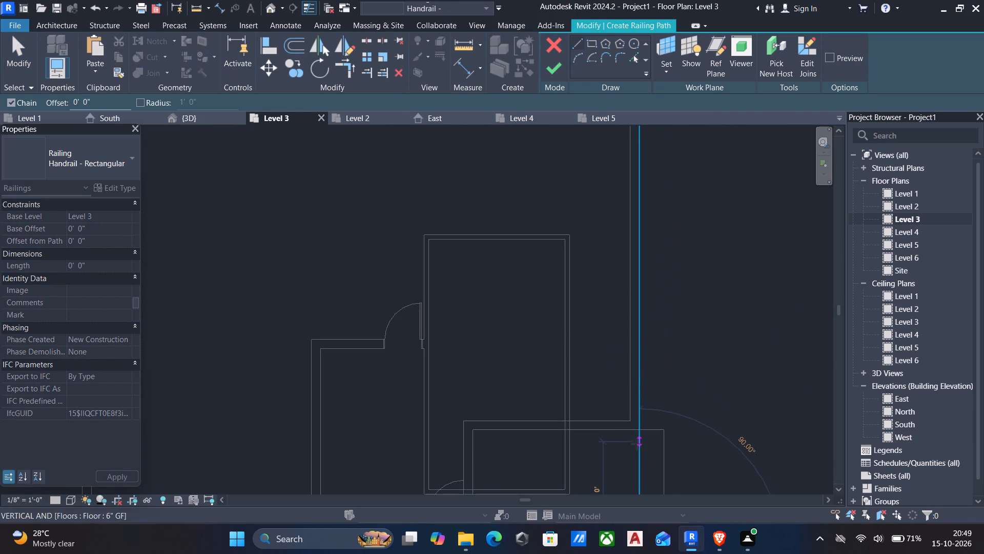
{"action": "scroll", "coordinate": [639, 437], "scroll_direction": "down", "scroll_amount": 3}
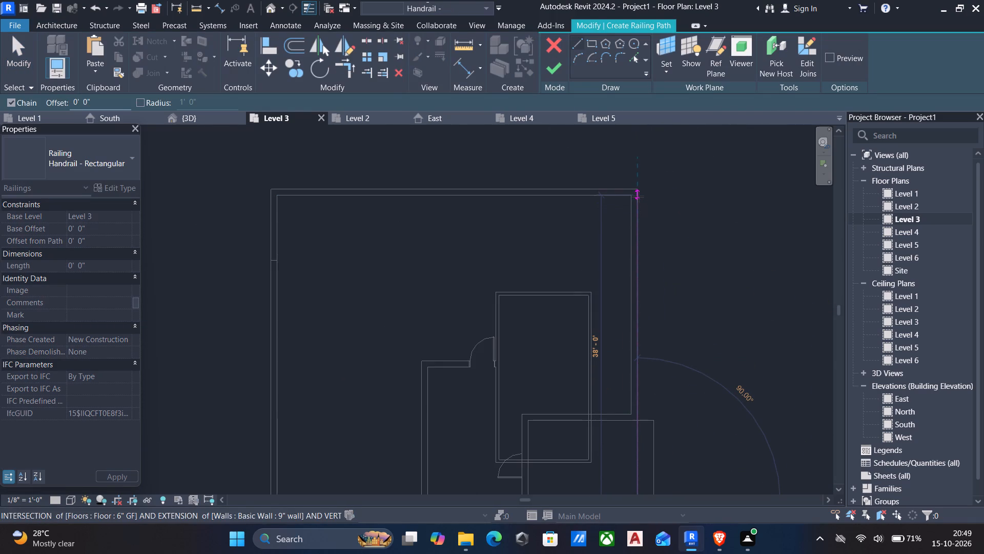
{"action": "left_click", "coordinate": [639, 186]}
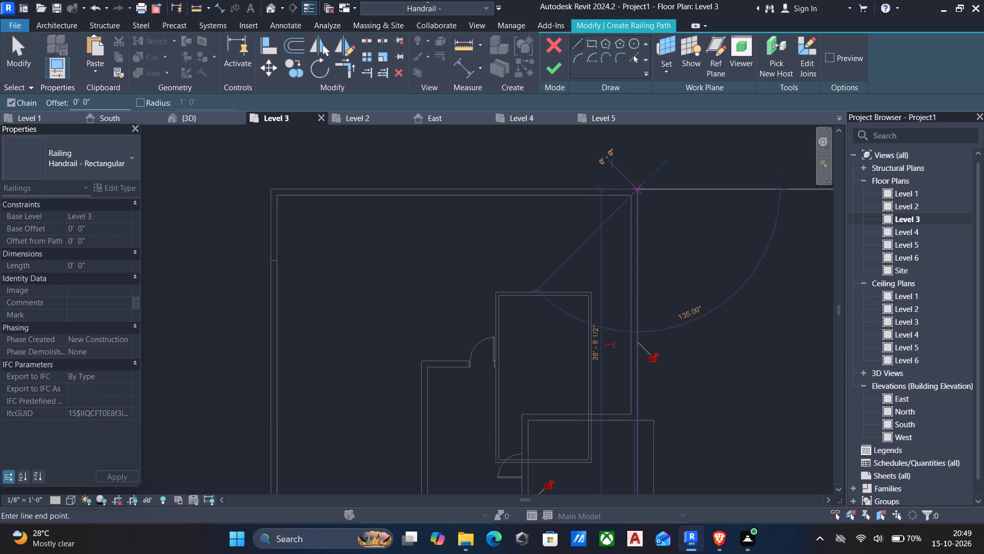
{"action": "key", "text": "Escape"}
{"action": "left_click", "coordinate": [555, 72]}
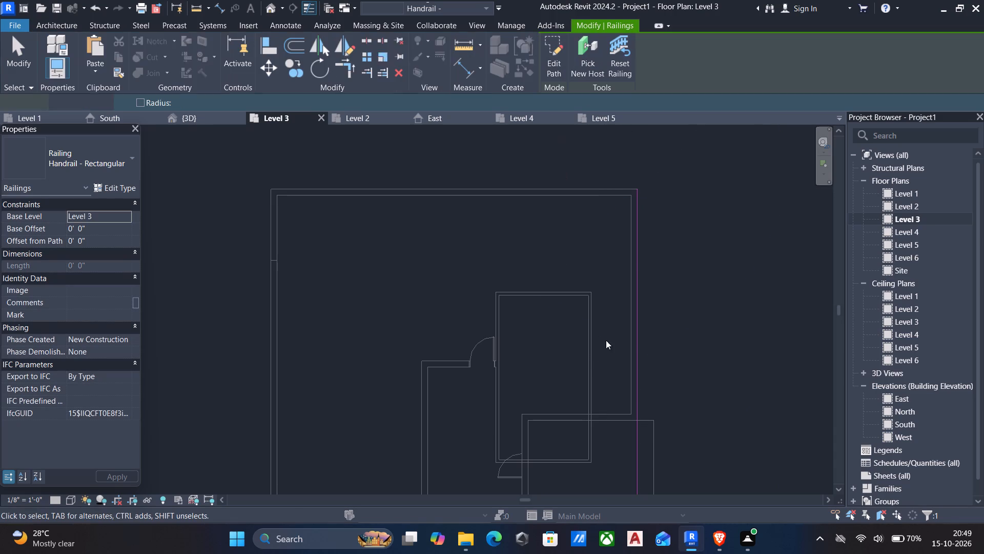
{"action": "scroll", "coordinate": [612, 340], "scroll_direction": "down", "scroll_amount": 2}
{"action": "scroll", "coordinate": [630, 396], "scroll_direction": "up", "scroll_amount": 5}
{"action": "scroll", "coordinate": [634, 440], "scroll_direction": "up", "scroll_amount": 4}
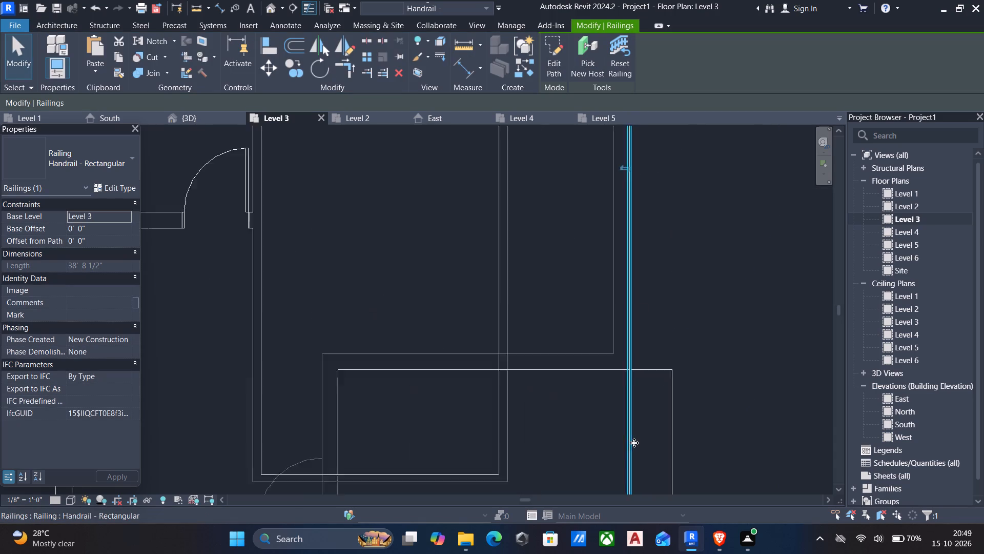
{"action": "scroll", "coordinate": [634, 443], "scroll_direction": "up", "scroll_amount": 1}
{"action": "middle_click_drag", "start_coordinate": [642, 431], "coordinate": [673, 326]}
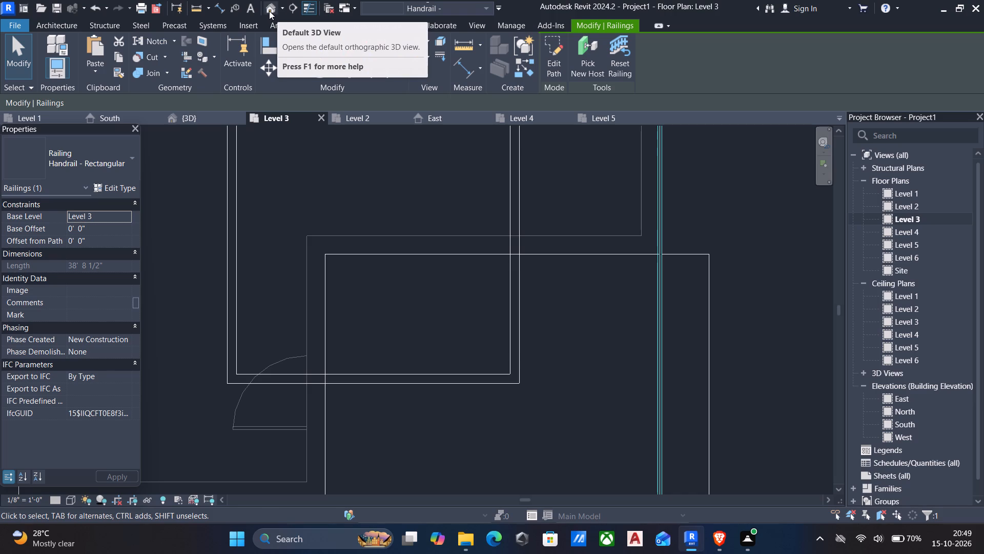
Examine the new east-edge railing in 3D, including its corner with the glass railing and the overall facade from the front and side.
{"action": "left_click", "coordinate": [269, 11]}
{"action": "scroll", "coordinate": [581, 312], "scroll_direction": "down", "scroll_amount": 5}
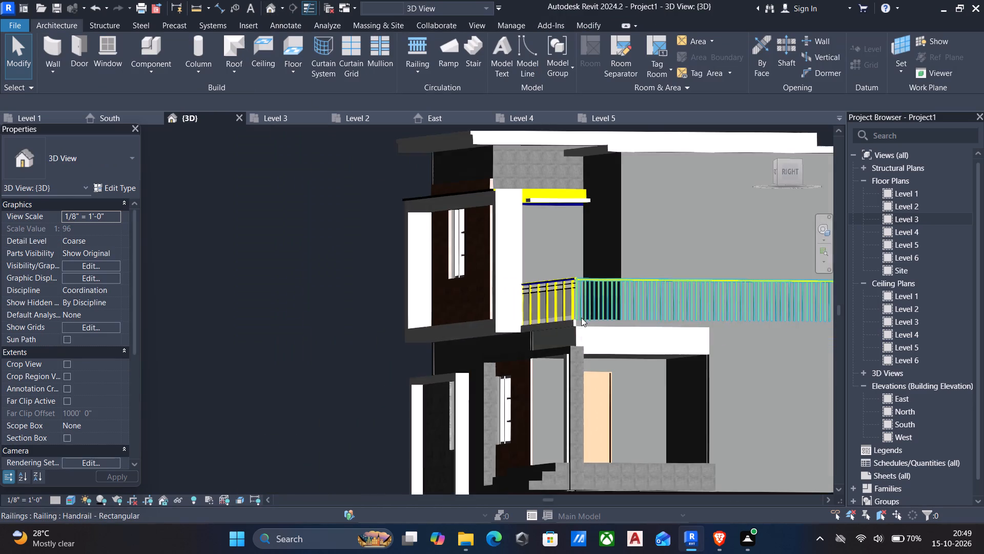
{"action": "middle_click_drag", "start_coordinate": [580, 329], "coordinate": [722, 454], "text": "shift"}
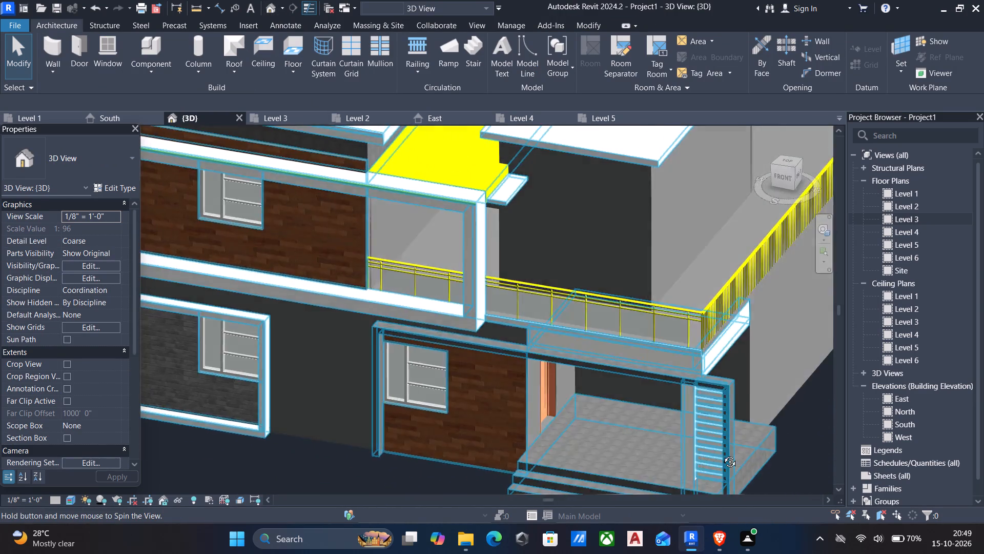
{"action": "middle_click_drag", "start_coordinate": [722, 454], "coordinate": [701, 369], "text": "shift"}
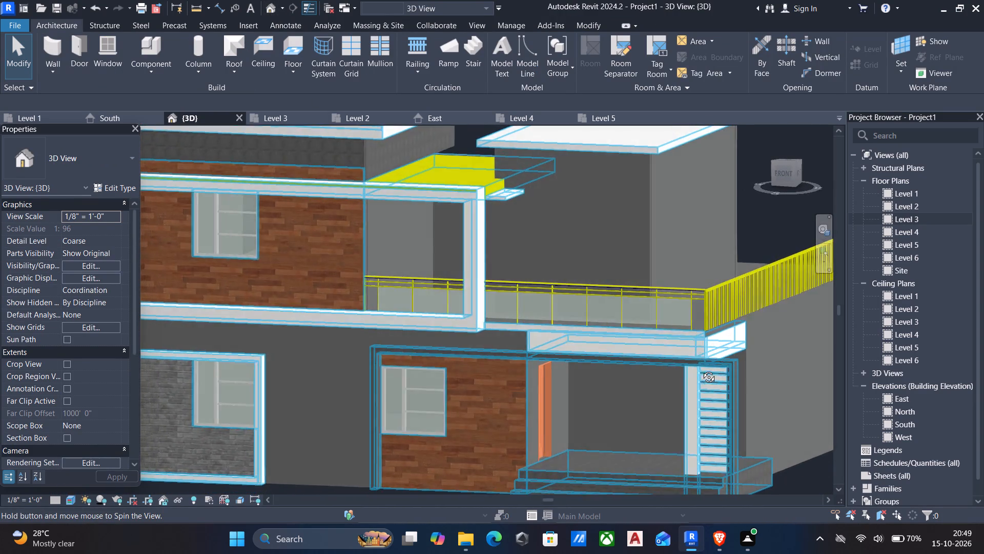
{"action": "middle_click_drag", "start_coordinate": [701, 369], "coordinate": [759, 343], "text": "shift"}
{"action": "scroll", "coordinate": [761, 338], "scroll_direction": "down", "scroll_amount": 4}
{"action": "middle_click_drag", "start_coordinate": [657, 348], "coordinate": [689, 331]}
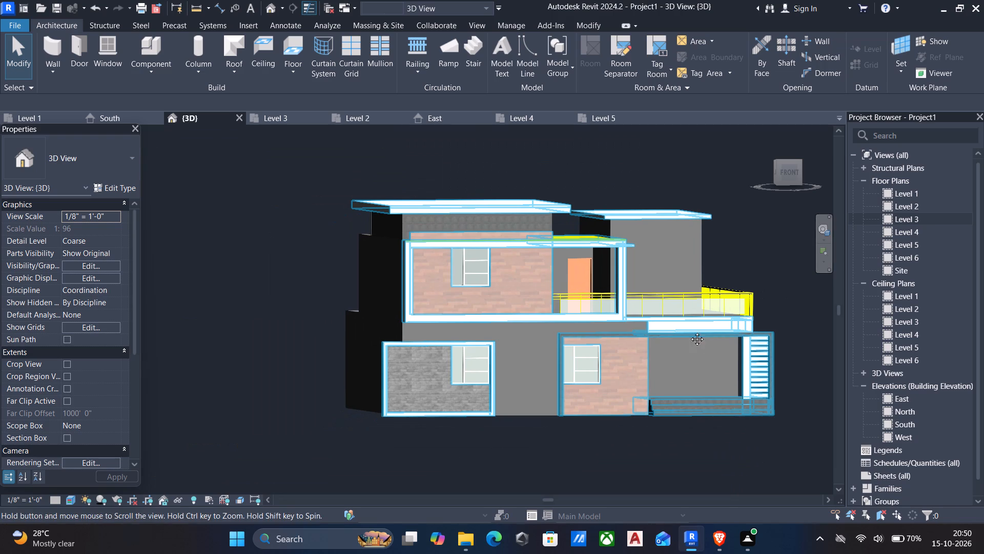
{"action": "middle_click_drag", "start_coordinate": [689, 331], "coordinate": [690, 331]}
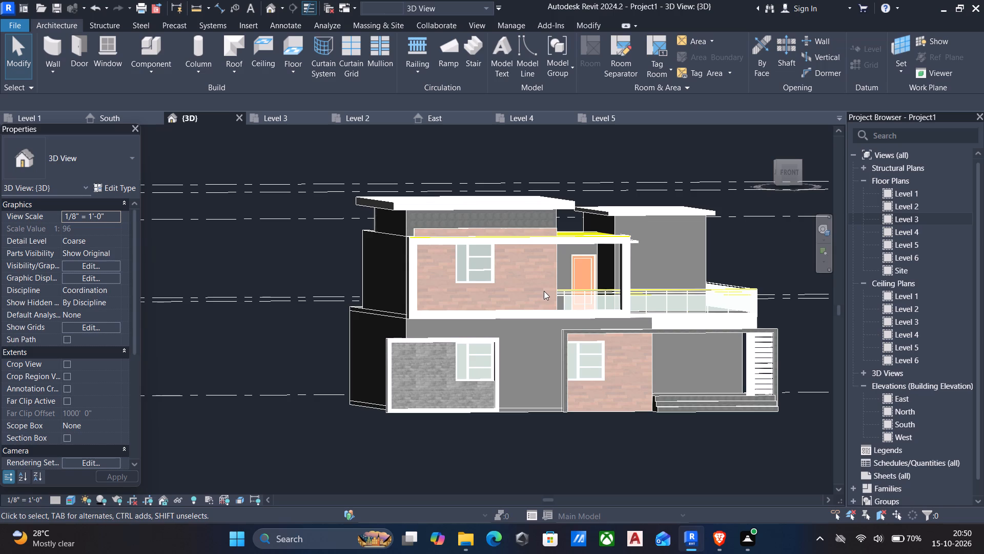
{"action": "middle_click_drag", "start_coordinate": [539, 307], "coordinate": [528, 308], "text": "shift"}
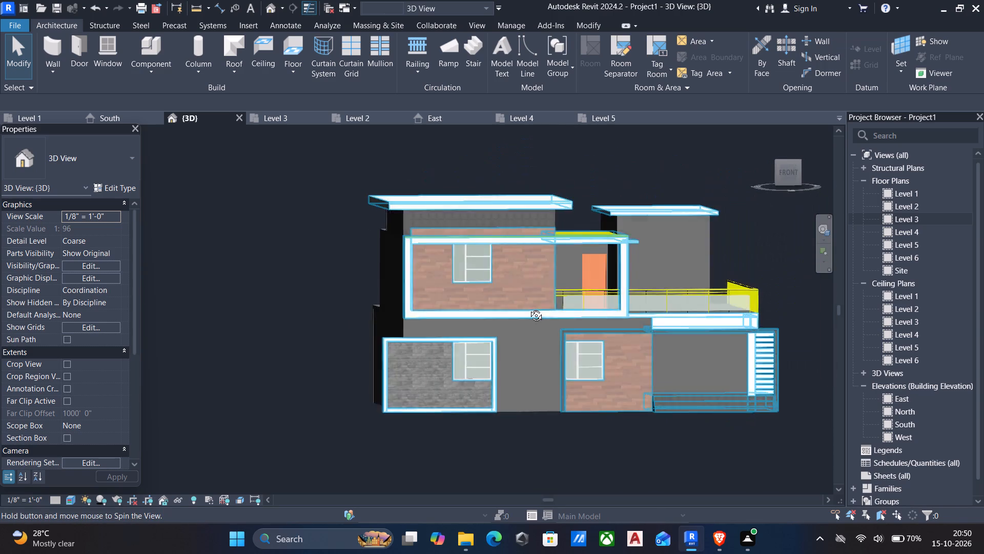
{"action": "middle_click_drag", "start_coordinate": [528, 308], "coordinate": [477, 386], "text": "shift"}
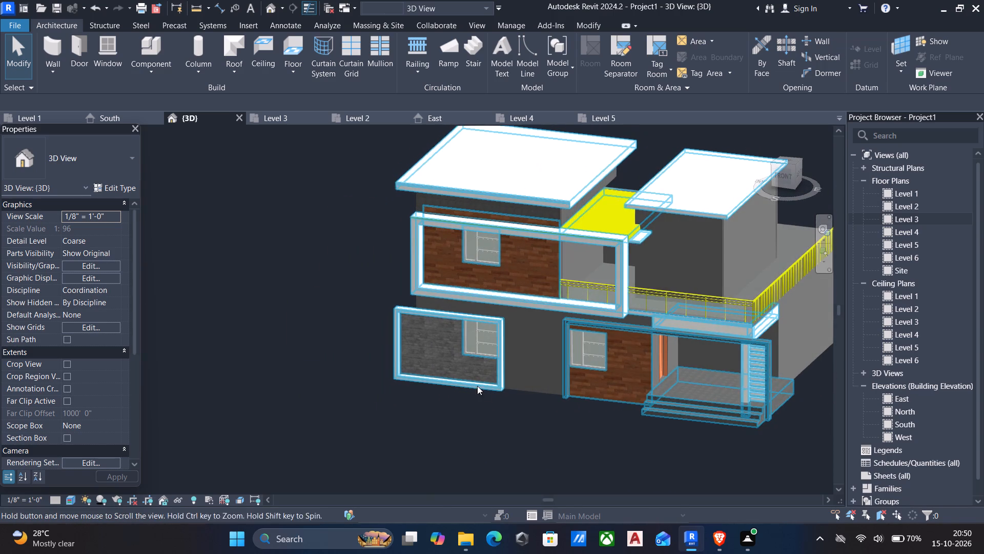
{"action": "middle_click_drag", "start_coordinate": [502, 403], "coordinate": [452, 436]}
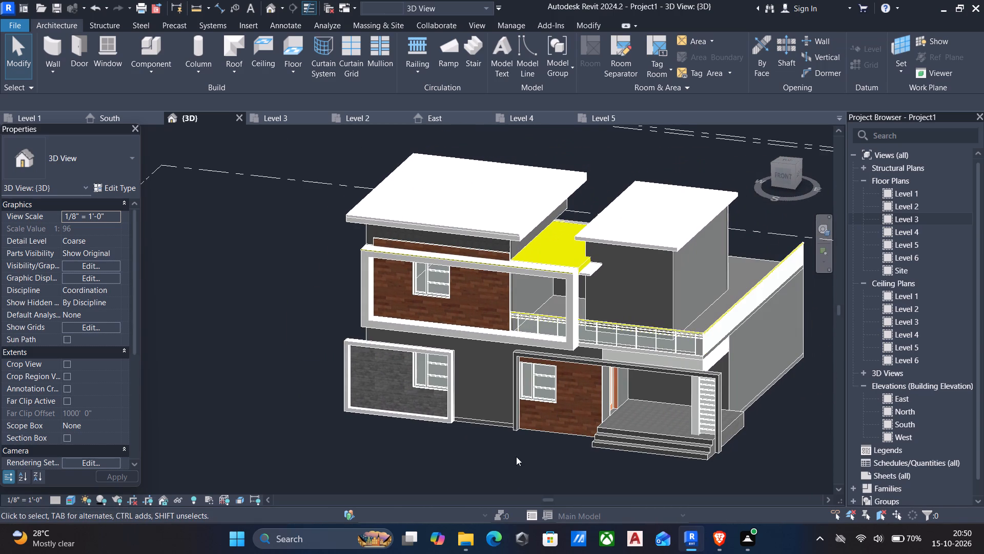
{"action": "middle_click_drag", "start_coordinate": [573, 446], "coordinate": [518, 415], "text": "shift"}
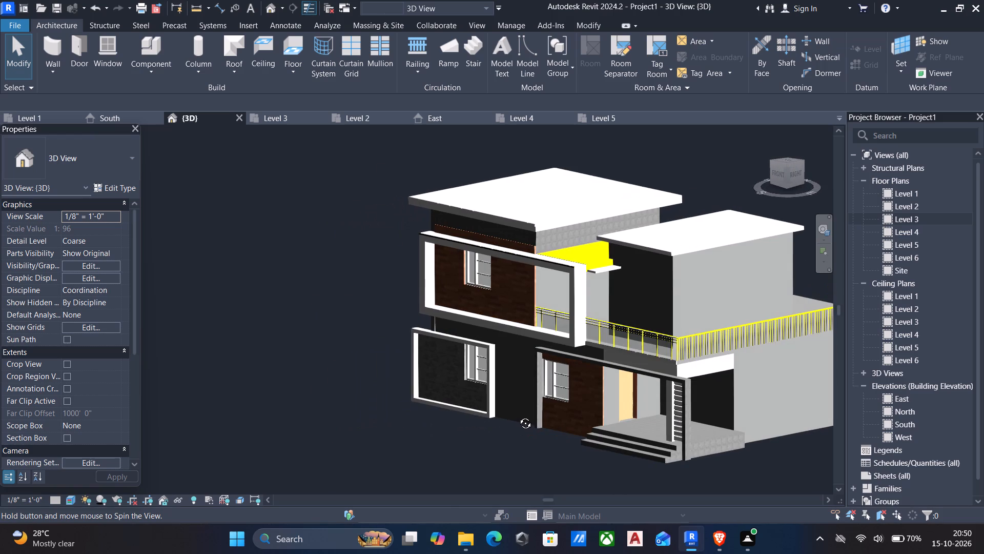
{"action": "middle_click_drag", "start_coordinate": [518, 415], "coordinate": [630, 359], "text": "shift"}
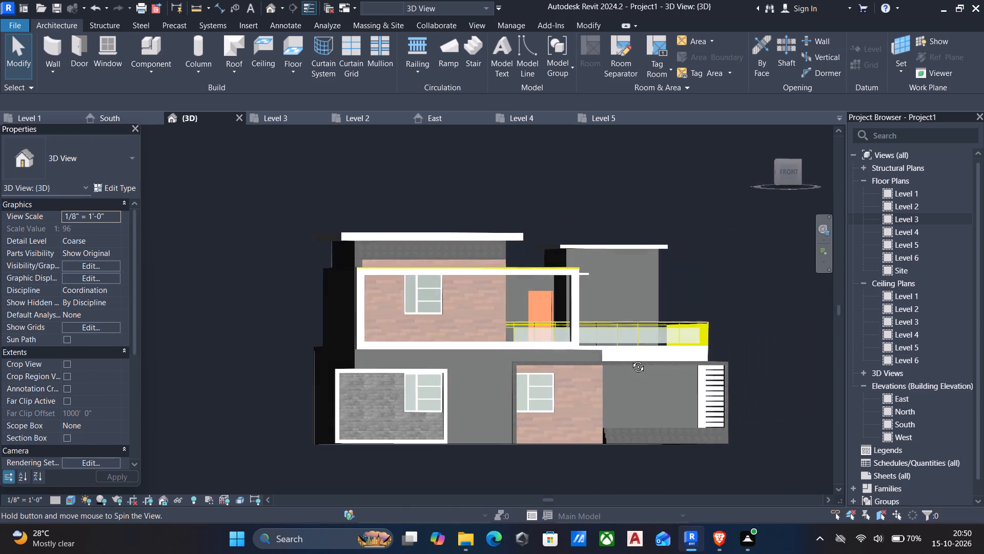
{"action": "middle_click_drag", "start_coordinate": [630, 359], "coordinate": [636, 359], "text": "shift"}
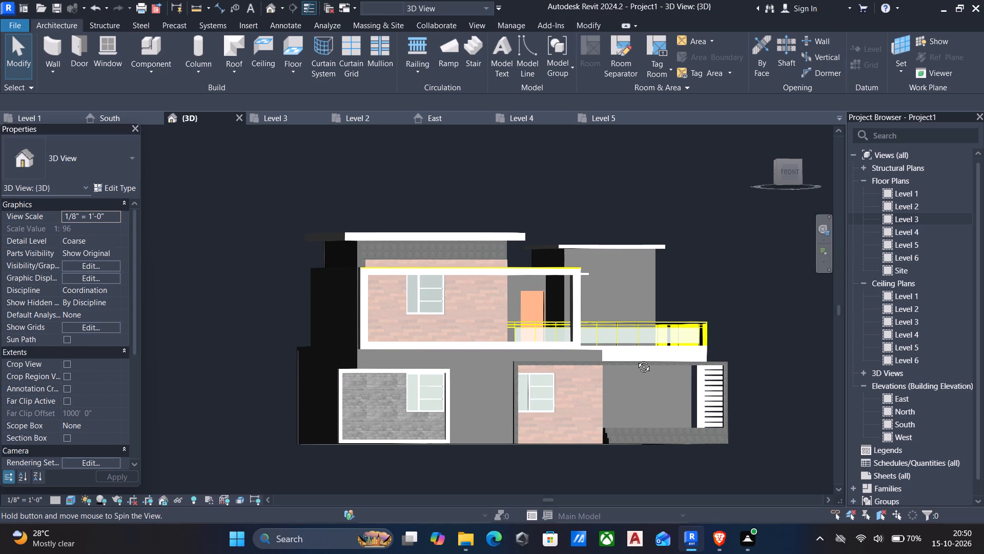
{"action": "middle_click_drag", "start_coordinate": [636, 359], "coordinate": [611, 394], "text": "shift"}
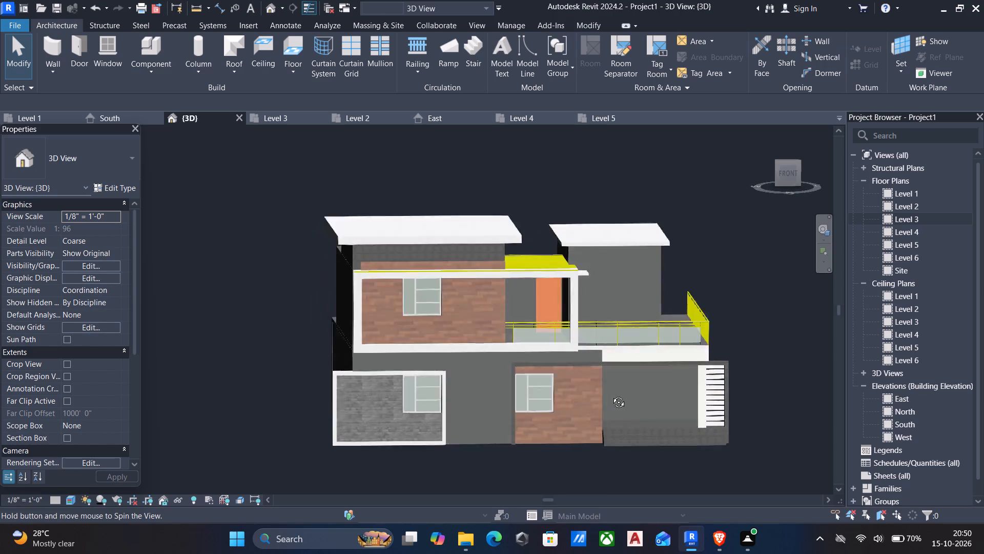
{"action": "middle_click_drag", "start_coordinate": [611, 394], "coordinate": [555, 429], "text": "shift"}
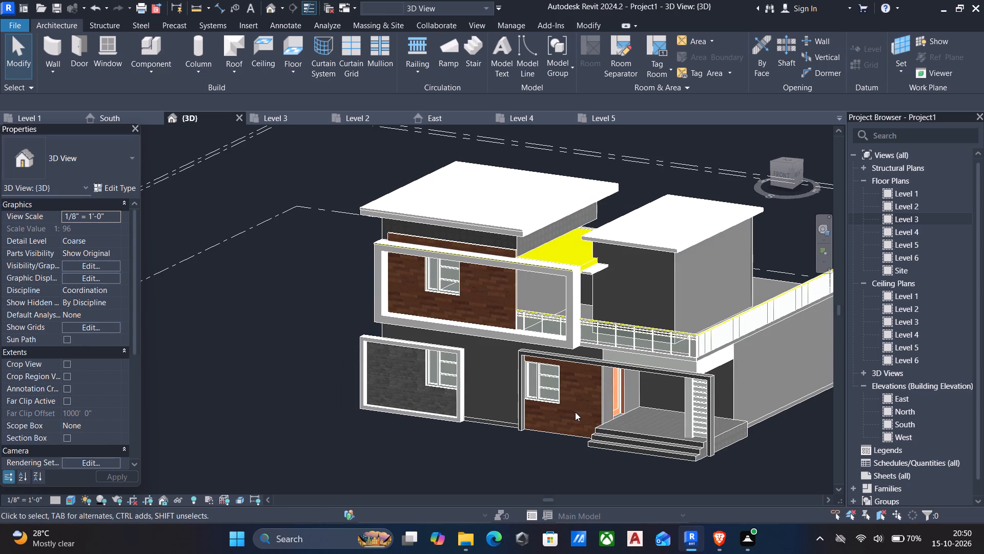
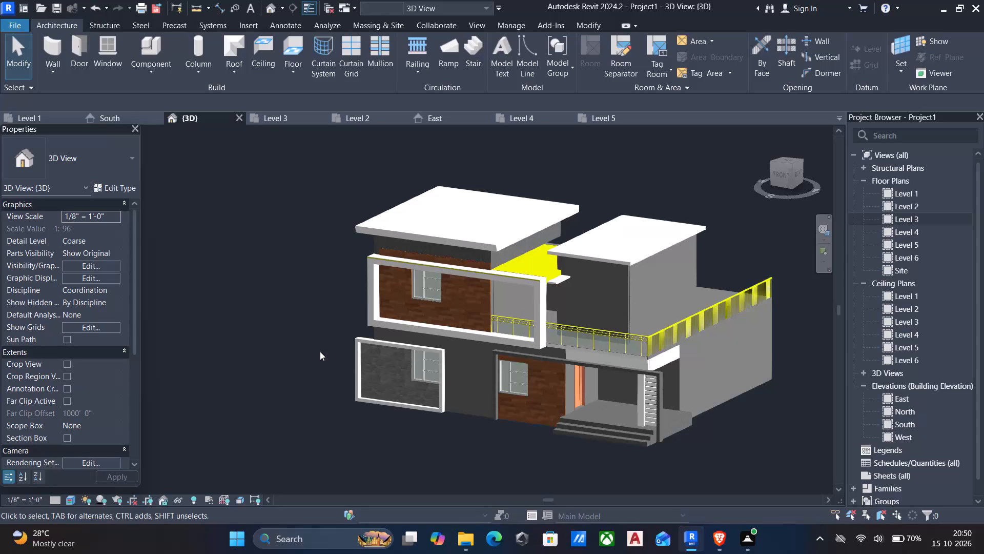
Examine the house in 3D from the front and west side, including the facade panels, entrance steps and upper-level railings.
{"action": "middle_click_drag", "start_coordinate": [320, 353], "coordinate": [418, 335], "text": "shift"}
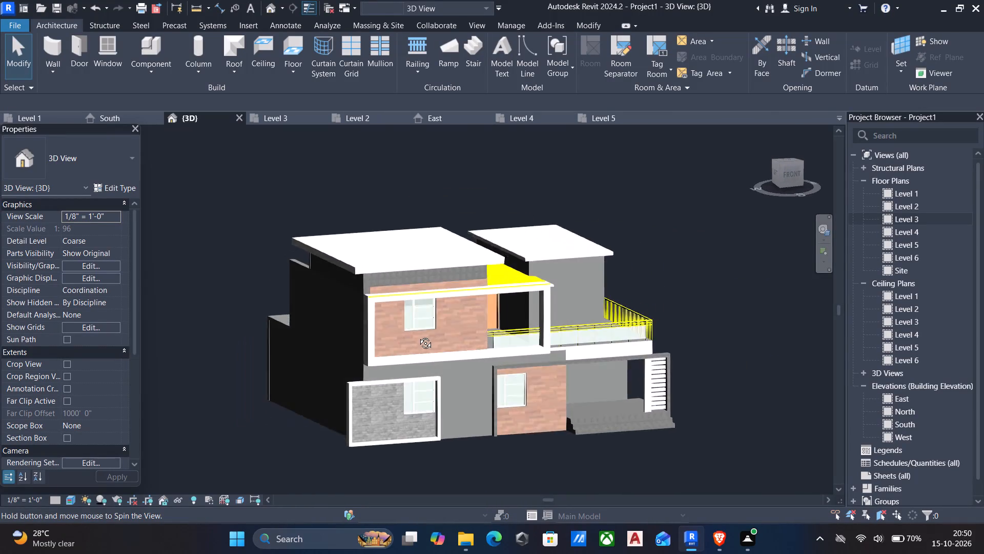
{"action": "middle_click_drag", "start_coordinate": [418, 335], "coordinate": [414, 340], "text": "shift"}
{"action": "scroll", "coordinate": [425, 369], "scroll_direction": "down", "scroll_amount": 2}
{"action": "middle_click_drag", "start_coordinate": [426, 373], "coordinate": [451, 378], "text": "shift"}
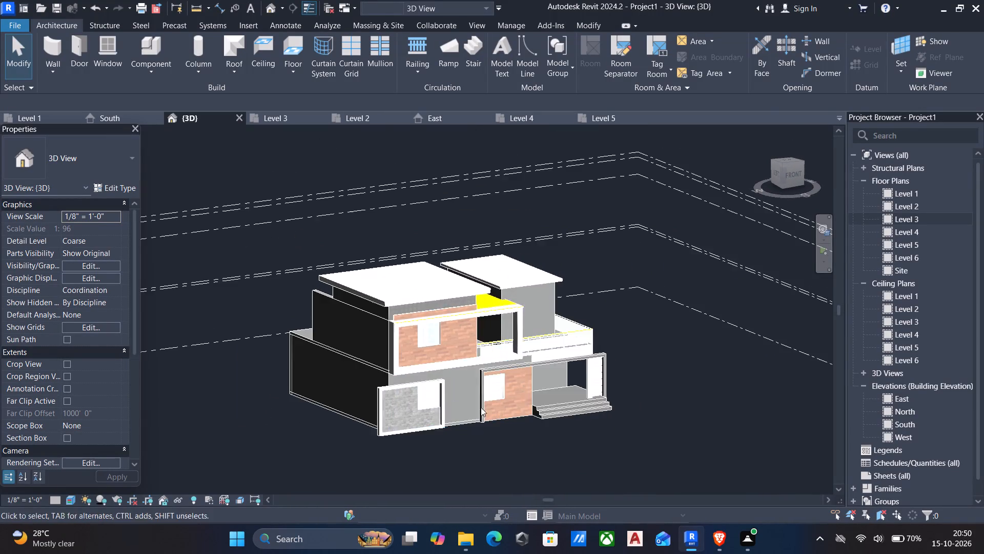
{"action": "scroll", "coordinate": [714, 397], "scroll_direction": "up", "scroll_amount": 4}
{"action": "middle_click_drag", "start_coordinate": [713, 398], "coordinate": [786, 354]}
{"action": "scroll", "coordinate": [789, 349], "scroll_direction": "down", "scroll_amount": 2}
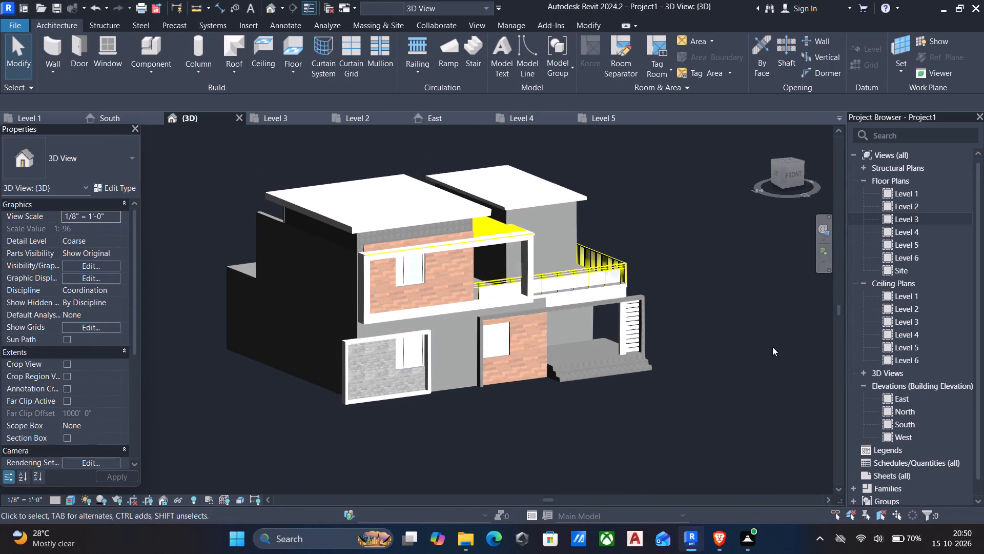
{"action": "middle_click_drag", "start_coordinate": [758, 361], "coordinate": [813, 310]}
{"action": "middle_click_drag", "start_coordinate": [792, 352], "coordinate": [780, 372]}
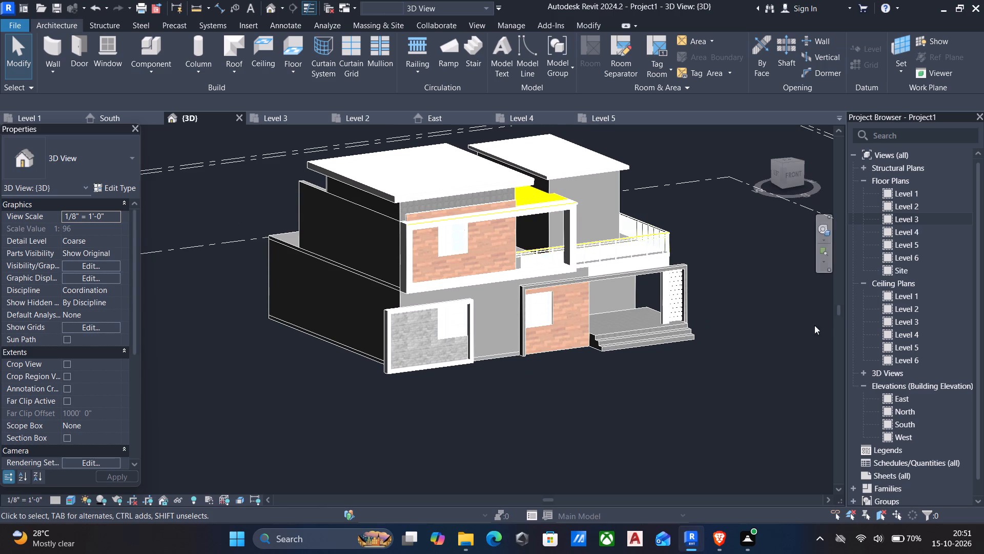
In the Site floor plan, begin a floor based on Generic - 12" and duplicate its type as 4" floor.
{"action": "double_click", "coordinate": [899, 275]}
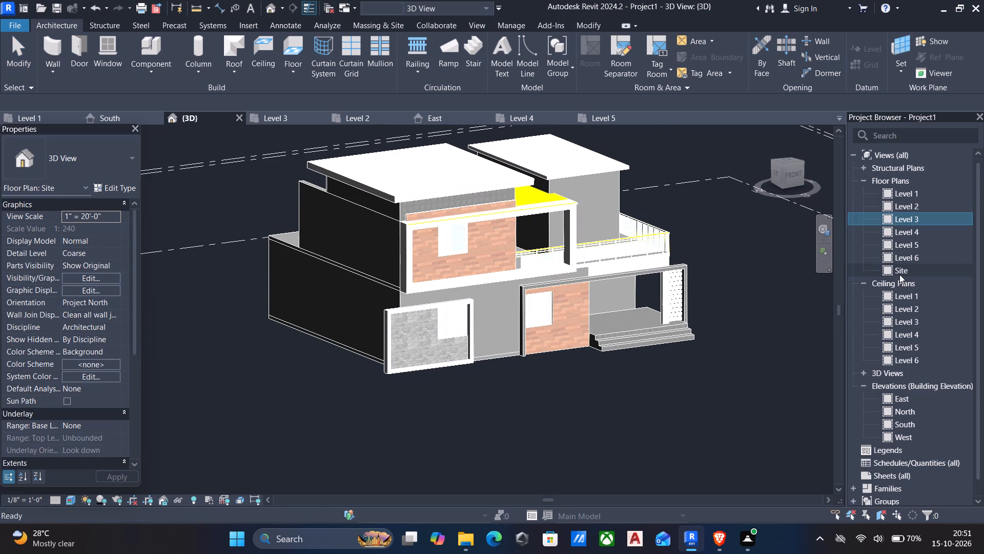
{"action": "middle_click_drag", "start_coordinate": [423, 293], "coordinate": [520, 304]}
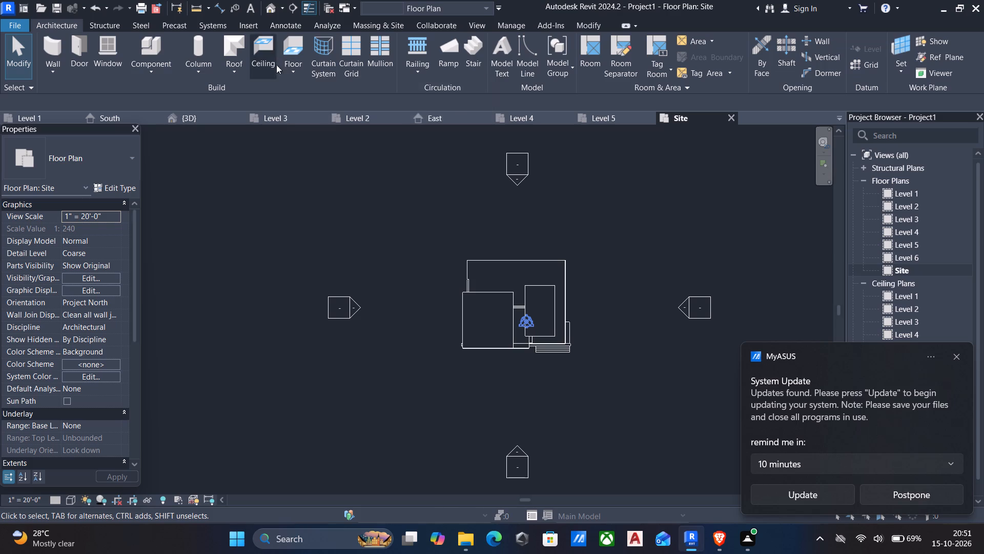
{"action": "left_click", "coordinate": [285, 75]}
{"action": "left_click", "coordinate": [314, 92]}
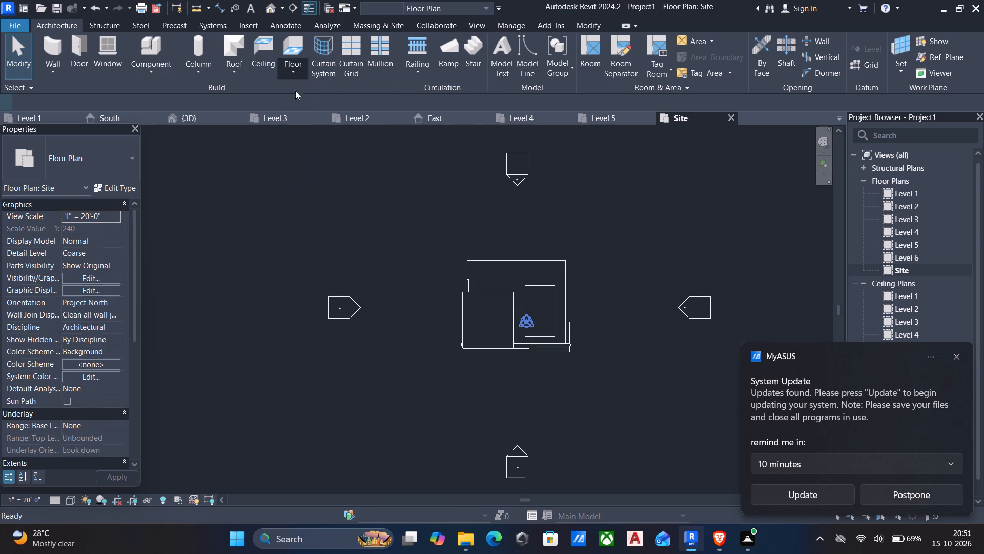
{"action": "left_click", "coordinate": [95, 164]}
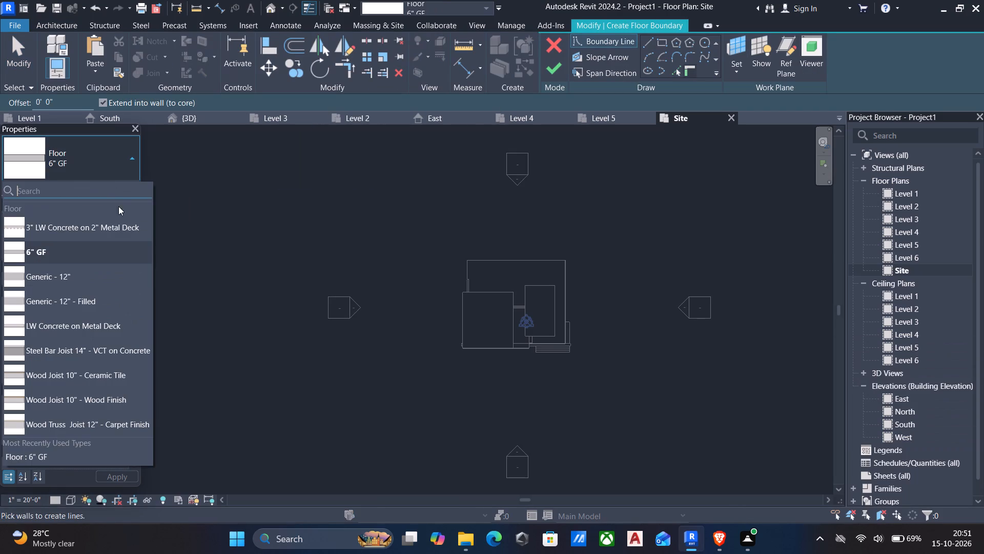
{"action": "left_click", "coordinate": [63, 273]}
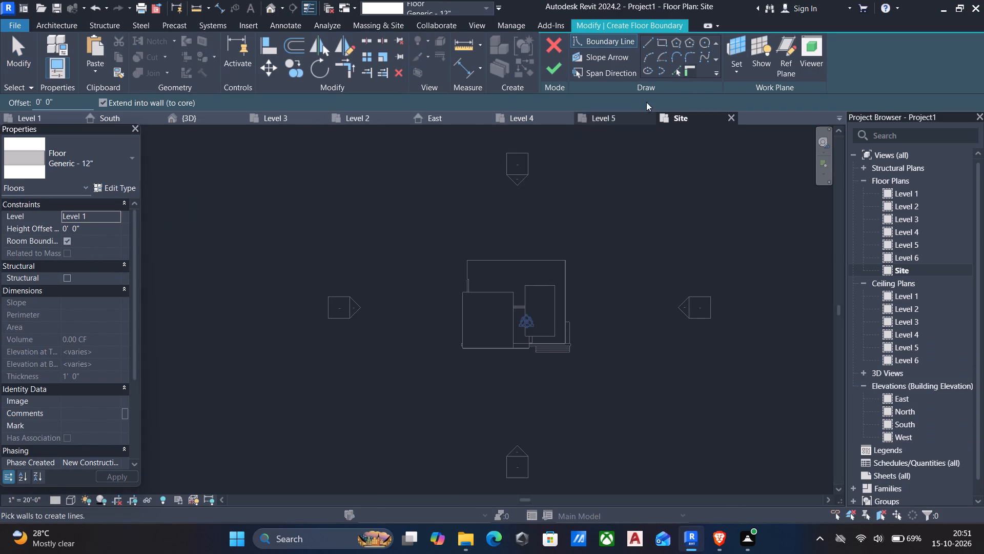
{"action": "left_click", "coordinate": [106, 184]}
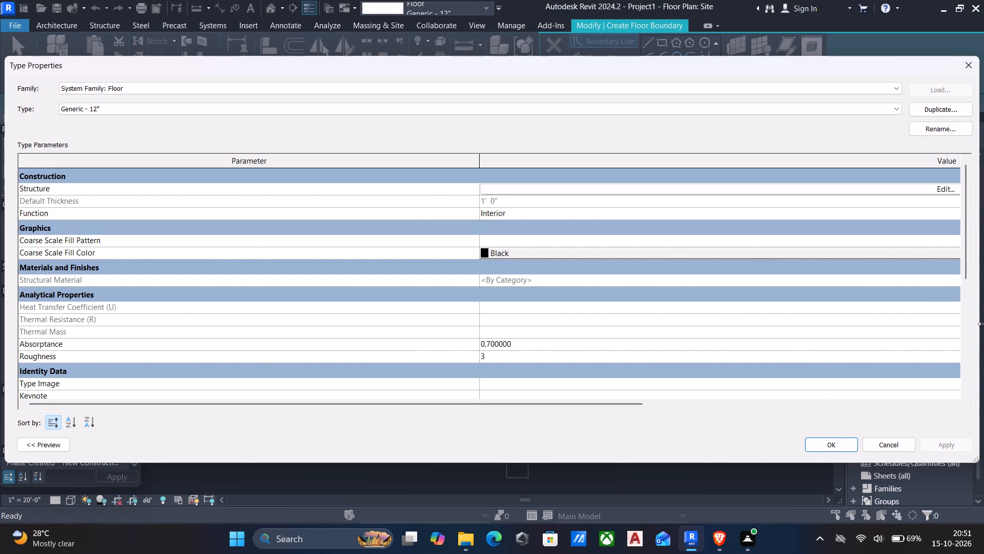
{"action": "left_click", "coordinate": [936, 104]}
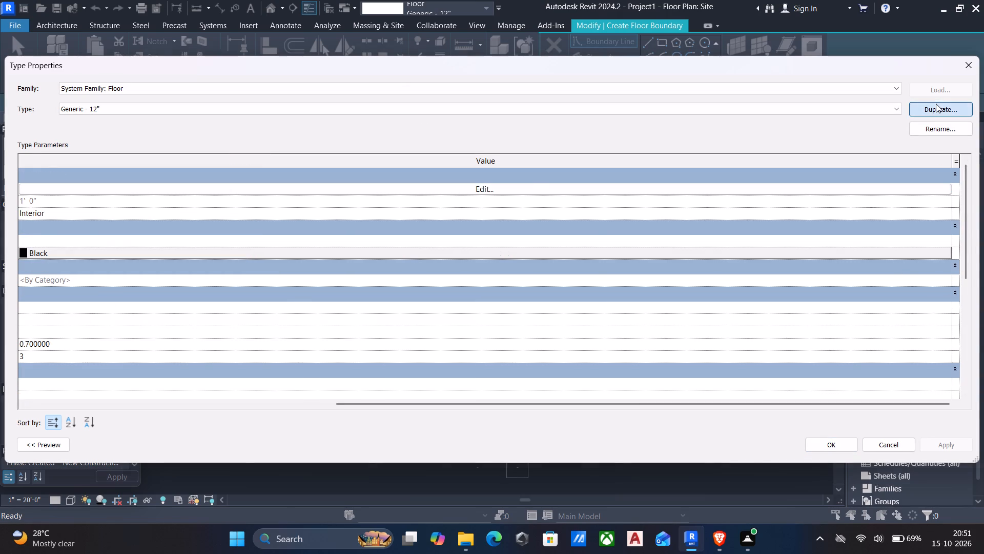
{"action": "key", "text": "BackSpace"}
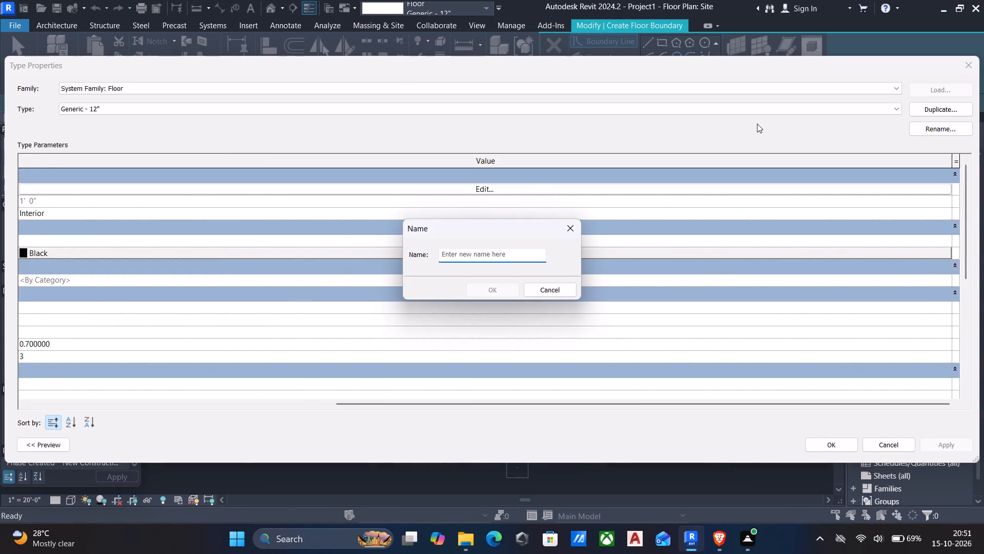
{"action": "type", "text": "4\""}
{"action": "key", "text": "space"}
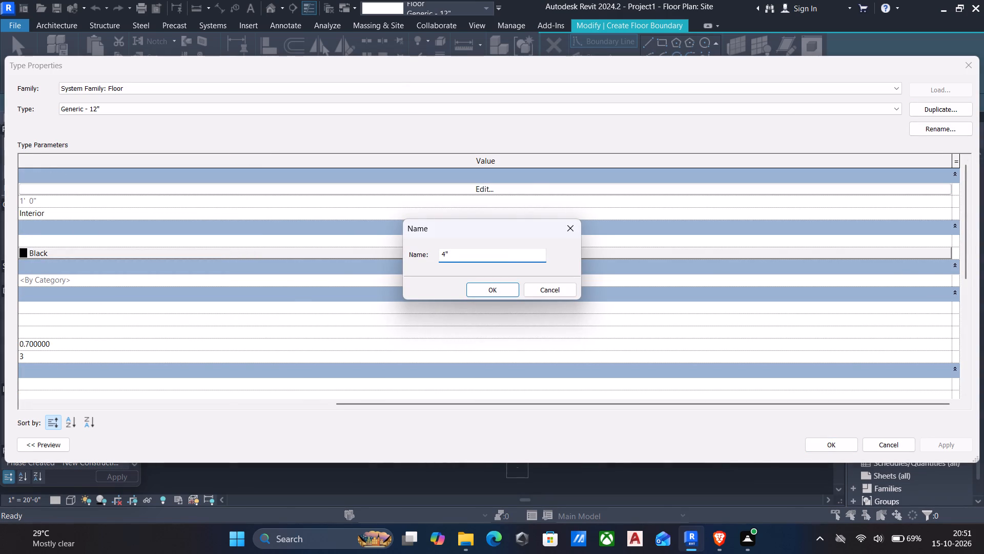
{"action": "type", "text": "fl"}
{"action": "type", "text": "oor"}
{"action": "key", "text": "space"}
{"action": "left_click", "coordinate": [500, 284]}
Set the thickness of the 4" floor type's Structure layer to 4".
{"action": "left_click", "coordinate": [501, 188]}
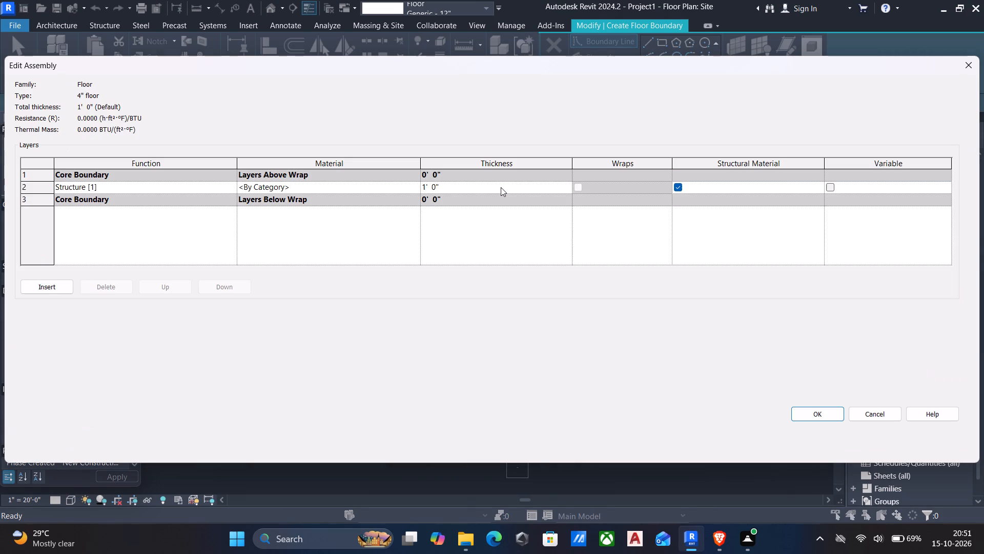
{"action": "left_click", "coordinate": [474, 184]}
{"action": "type", "text": "6\""}
{"action": "key", "text": "BackSpace"}
{"action": "key", "text": "BackSpace"}
{"action": "key", "text": "BackSpace"}
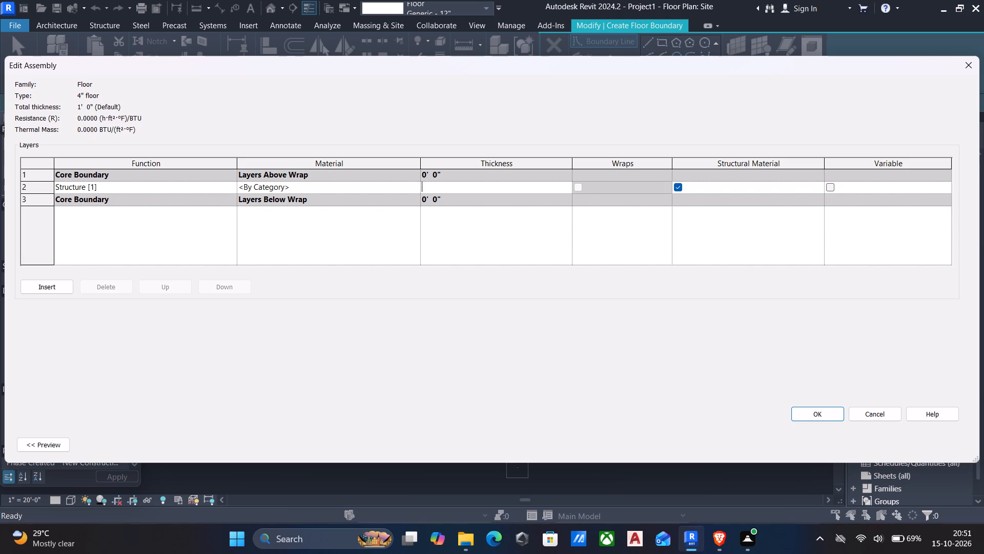
{"action": "type", "text": "4\""}
Create a new material named floorr for the 4" floor type's Structure layer.
{"action": "left_click", "coordinate": [415, 190]}
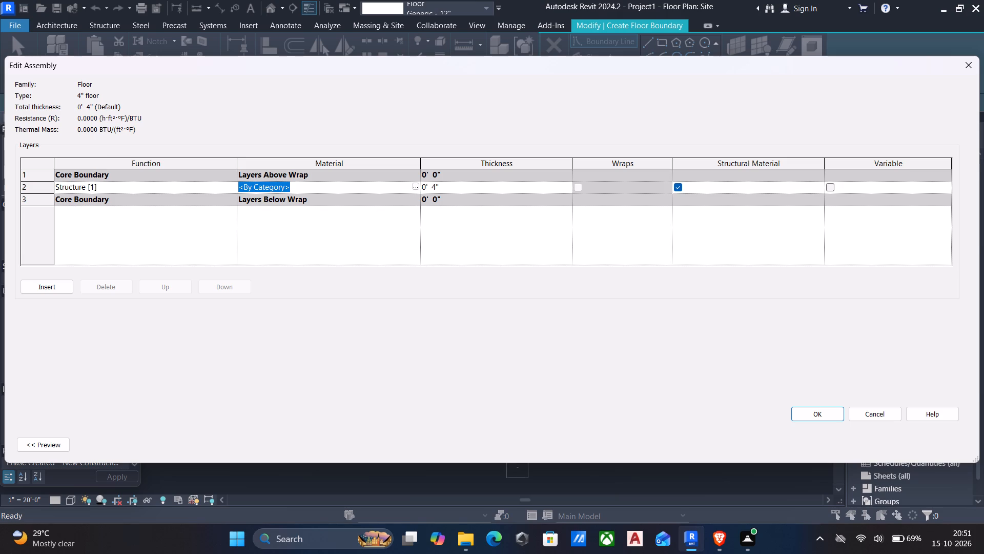
{"action": "left_click", "coordinate": [414, 184]}
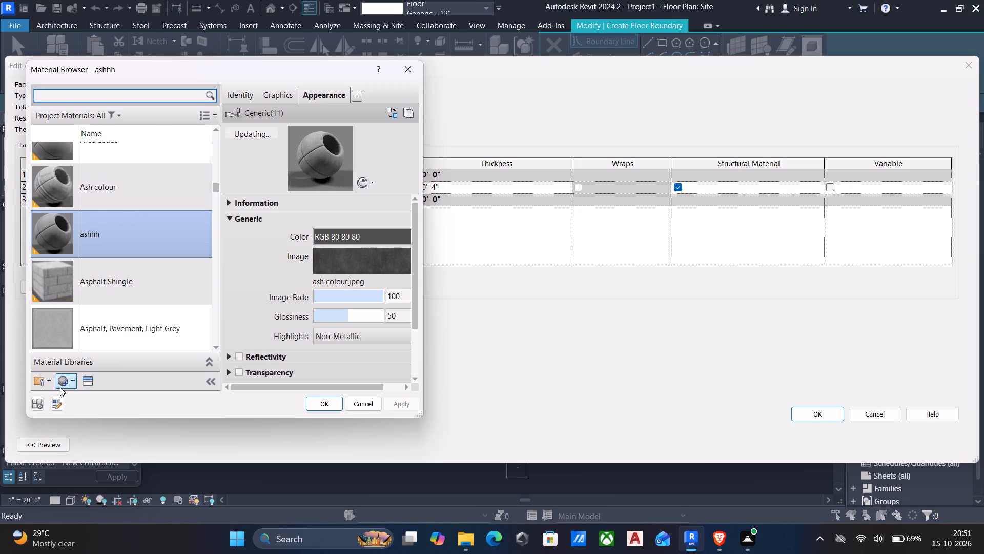
{"action": "left_click", "coordinate": [60, 387]}
{"action": "left_click", "coordinate": [71, 393]}
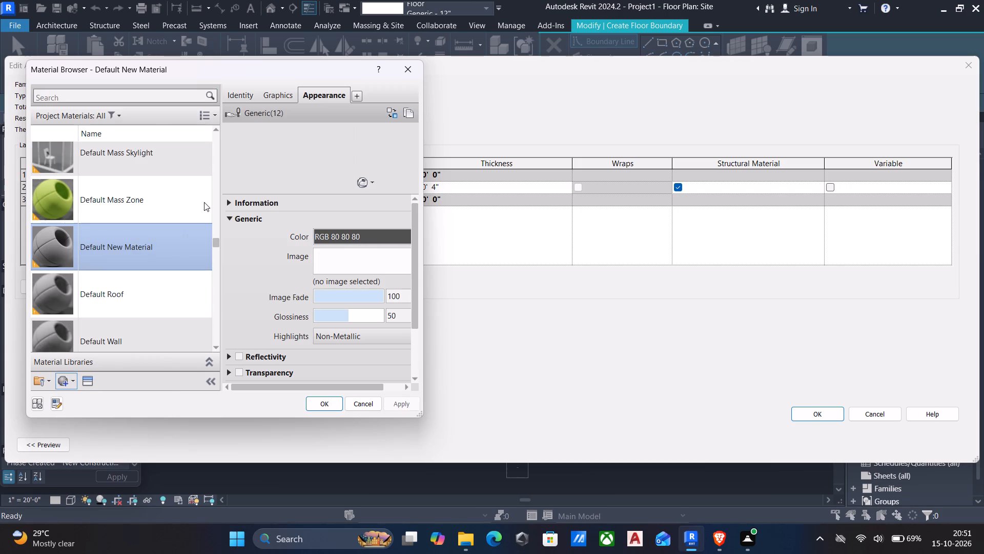
{"action": "left_click", "coordinate": [244, 94]}
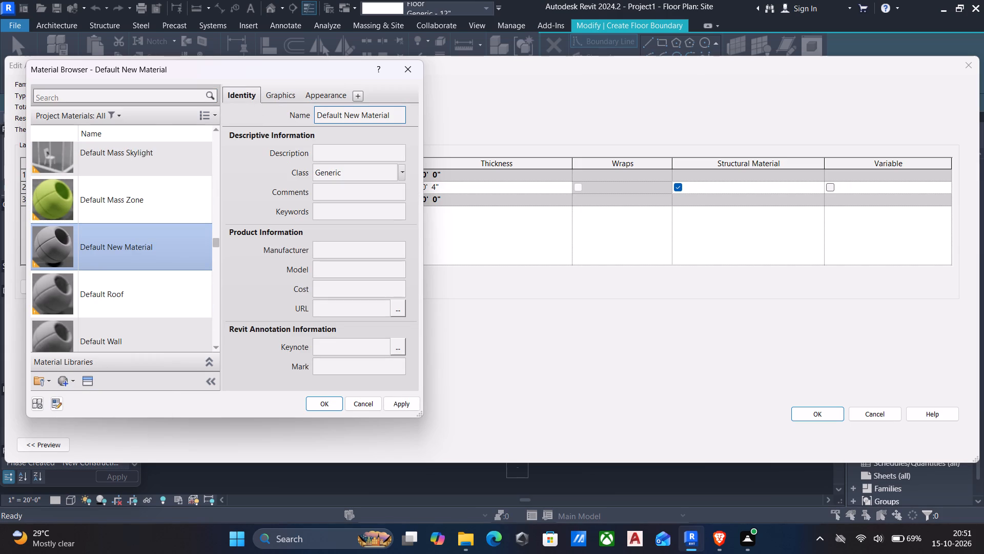
{"action": "left_click", "coordinate": [405, 122]}
{"action": "left_click_drag", "start_coordinate": [400, 113], "coordinate": [348, 113]}
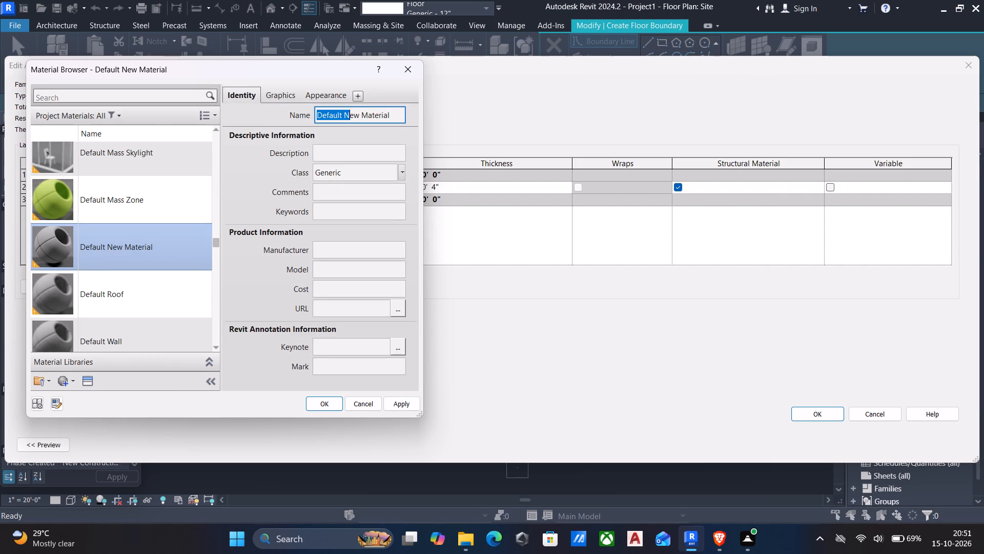
{"action": "left_click_drag", "start_coordinate": [348, 113], "coordinate": [393, 124]}
{"action": "type", "text": "floo"}
{"action": "key", "text": "r"}
{"action": "key", "text": "r"}
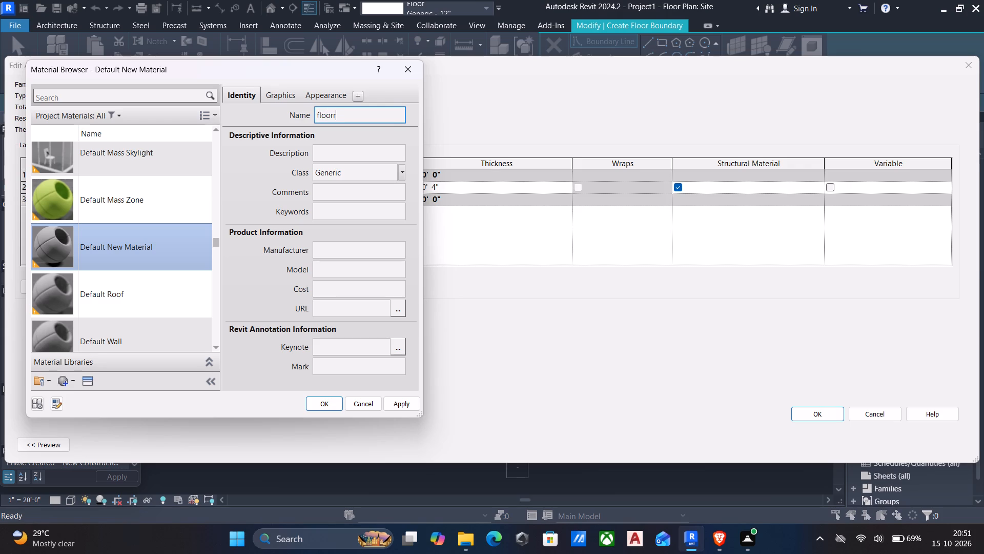
{"action": "left_click", "coordinate": [392, 402]}
Use the ground tile.jpeg image as the floorr material's appearance and assign the material to the 4" floor's Structure layer.
{"action": "left_click", "coordinate": [320, 89]}
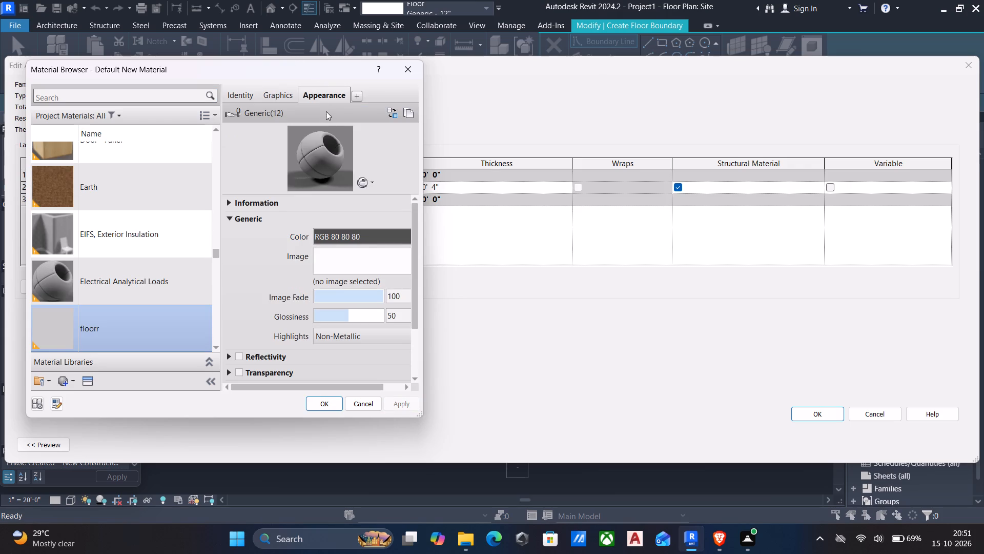
{"action": "left_click", "coordinate": [365, 253]}
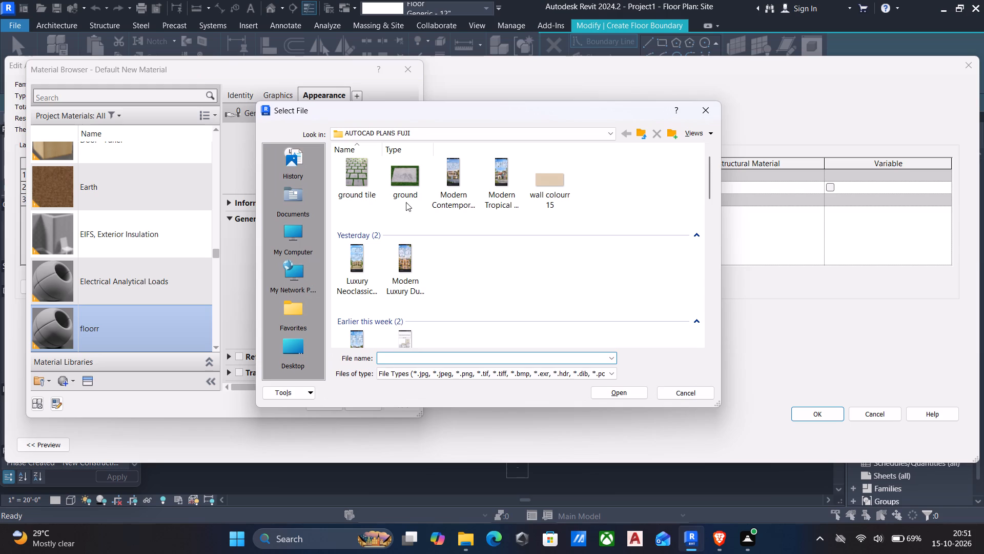
{"action": "left_click", "coordinate": [351, 169]}
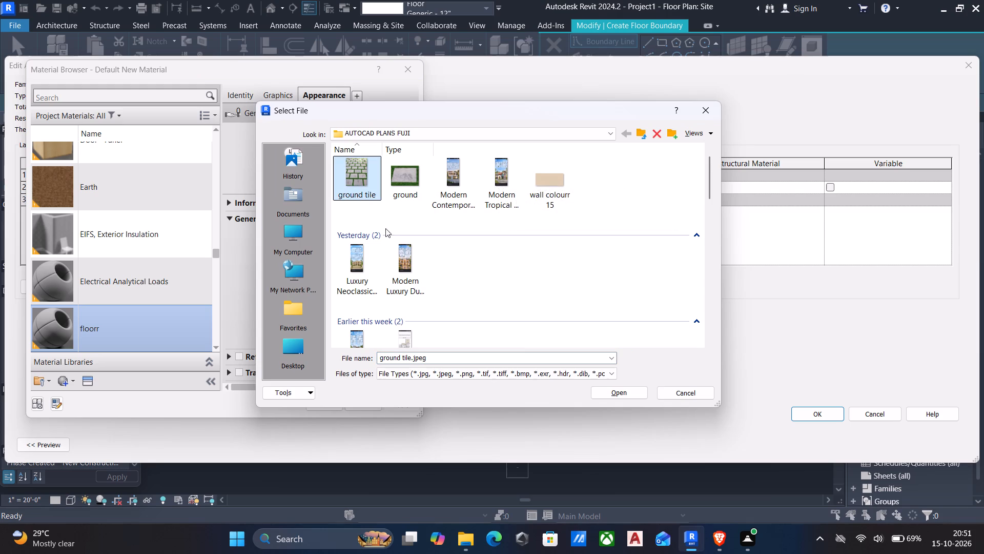
{"action": "left_click", "coordinate": [630, 395]}
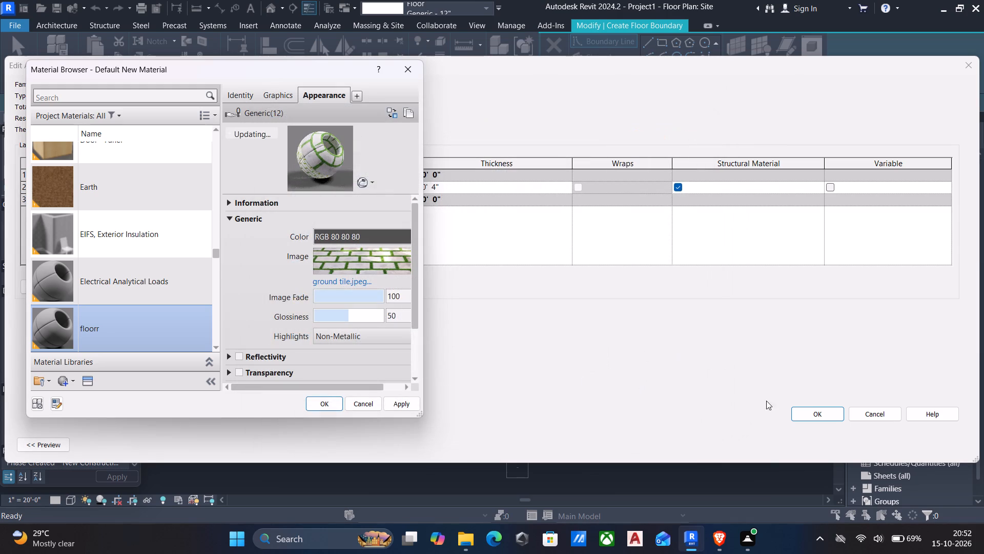
{"action": "left_click", "coordinate": [414, 403]}
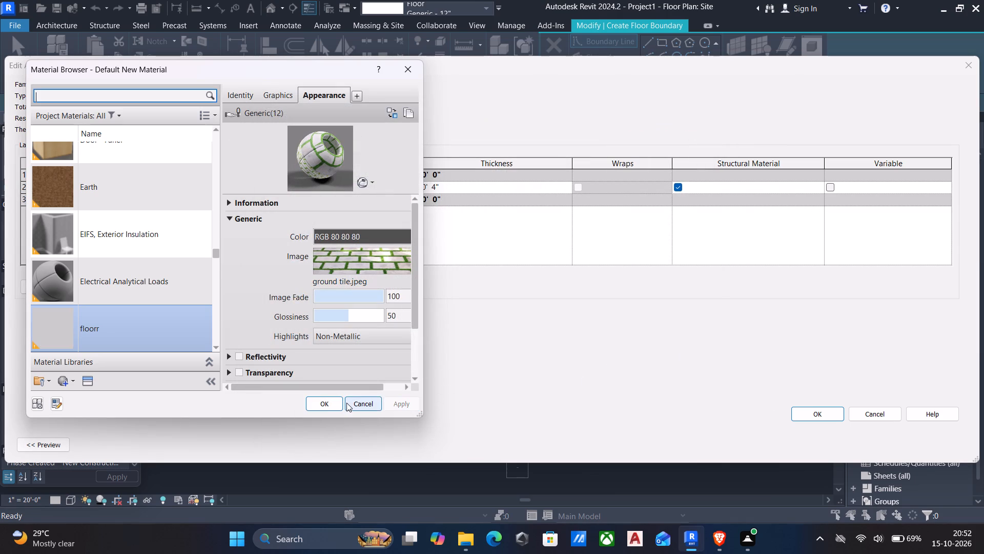
{"action": "left_click", "coordinate": [324, 404]}
{"action": "left_click", "coordinate": [811, 412]}
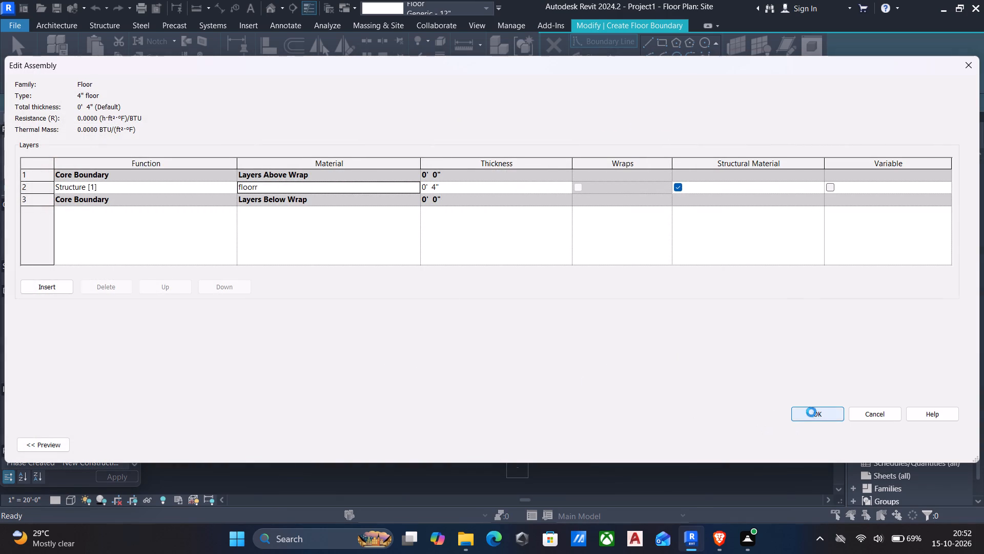
{"action": "left_click", "coordinate": [944, 443]}
{"action": "left_click", "coordinate": [835, 449]}
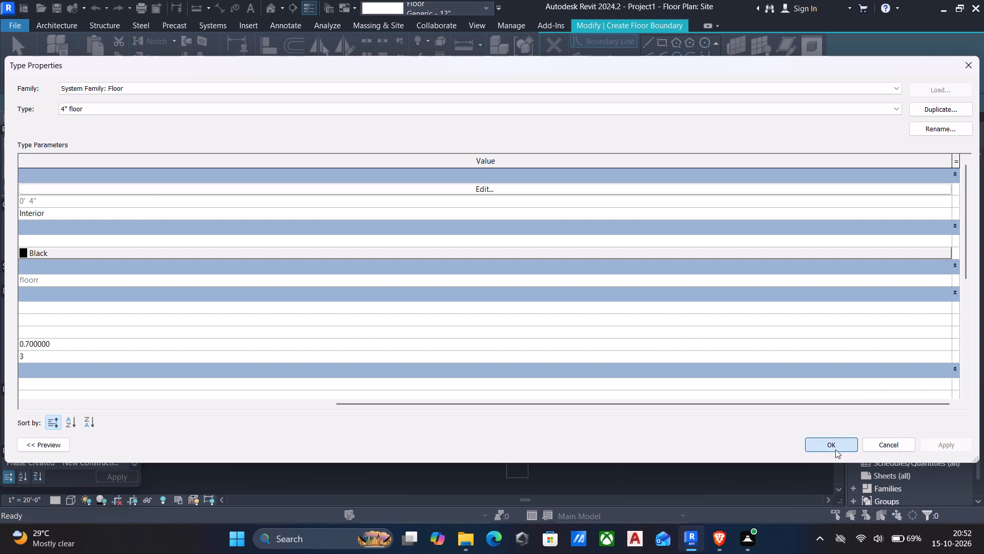
Create a rectangular 4" floor of about 11600 SF on Level 1 surrounding the house as paved ground, and show it in 3D.
{"action": "left_click", "coordinate": [660, 49]}
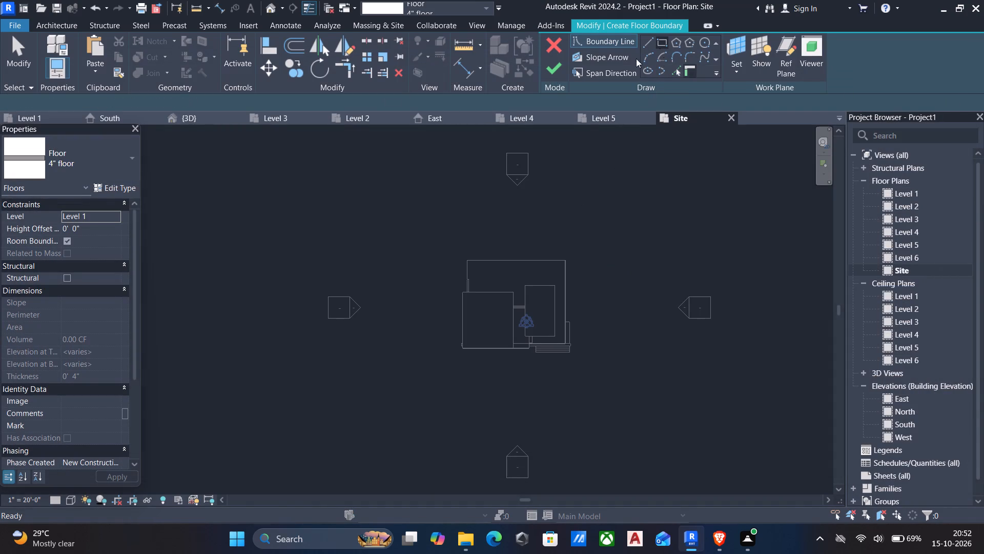
{"action": "left_click", "coordinate": [392, 208]}
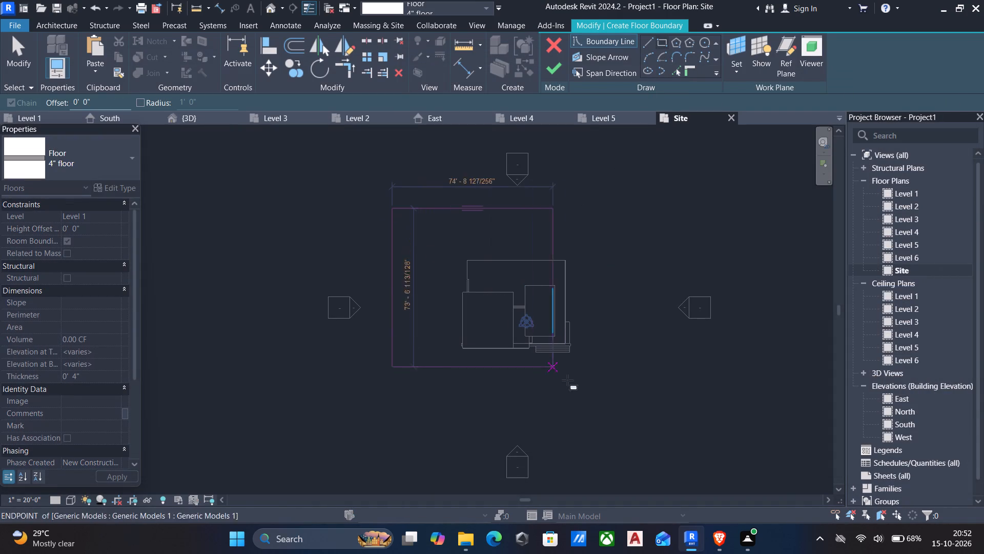
{"action": "left_click", "coordinate": [640, 425]}
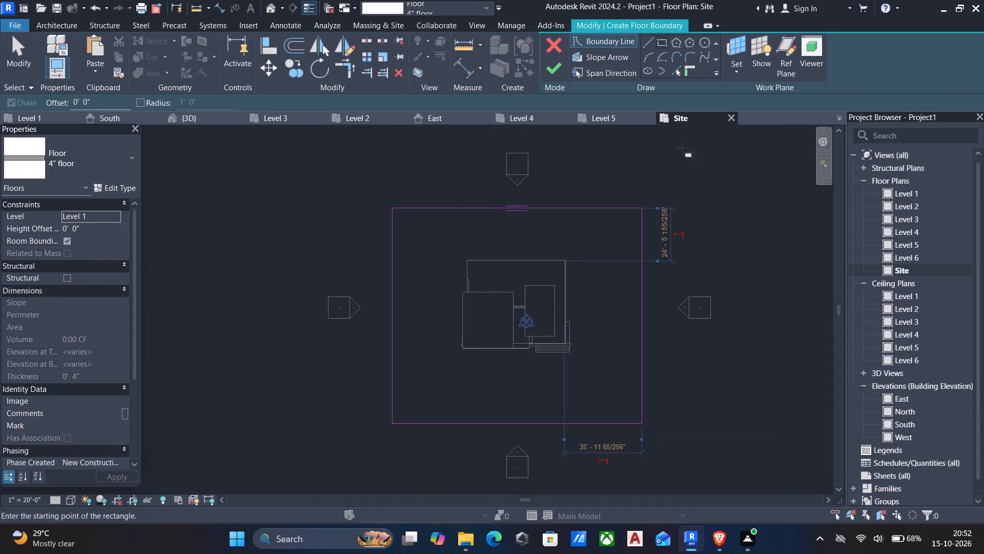
{"action": "left_click", "coordinate": [552, 65]}
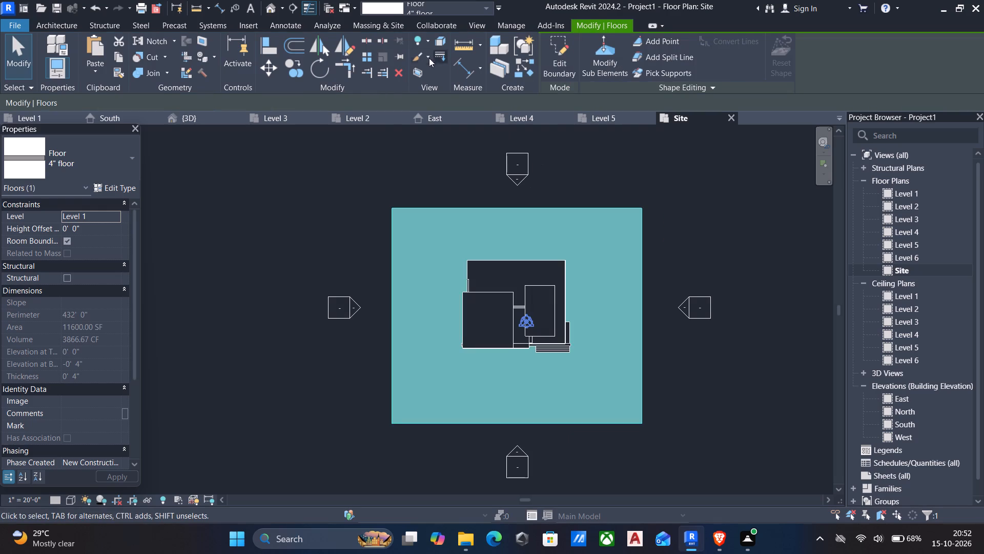
{"action": "left_click", "coordinate": [275, 8]}
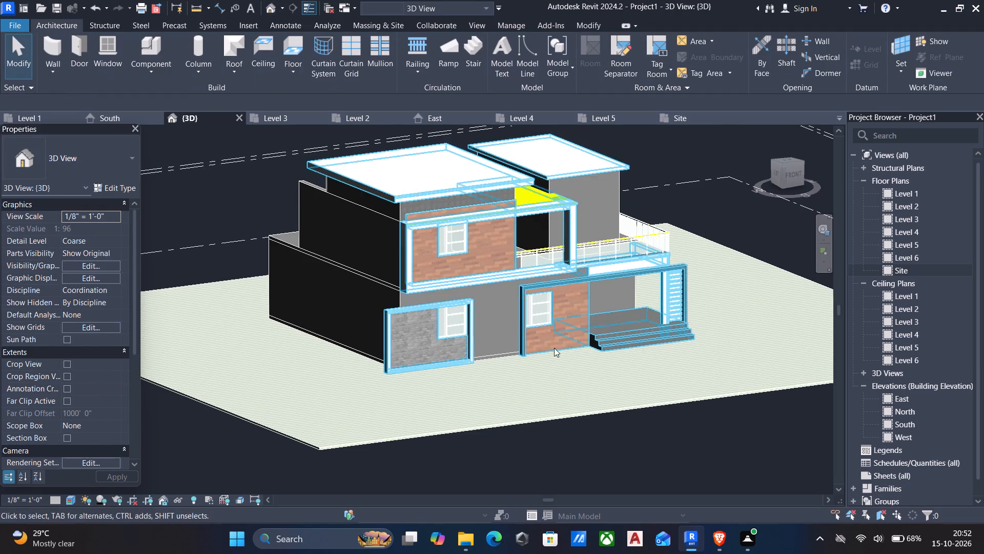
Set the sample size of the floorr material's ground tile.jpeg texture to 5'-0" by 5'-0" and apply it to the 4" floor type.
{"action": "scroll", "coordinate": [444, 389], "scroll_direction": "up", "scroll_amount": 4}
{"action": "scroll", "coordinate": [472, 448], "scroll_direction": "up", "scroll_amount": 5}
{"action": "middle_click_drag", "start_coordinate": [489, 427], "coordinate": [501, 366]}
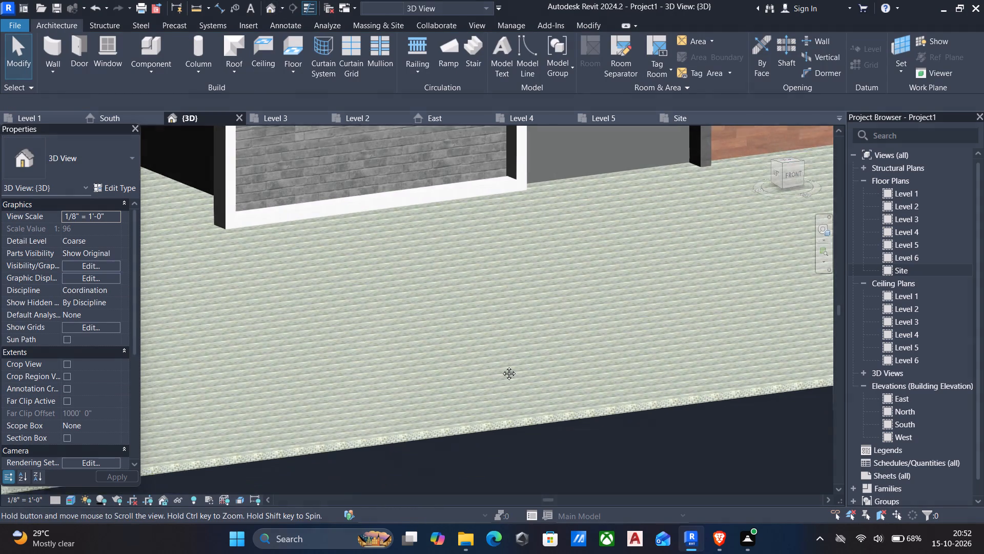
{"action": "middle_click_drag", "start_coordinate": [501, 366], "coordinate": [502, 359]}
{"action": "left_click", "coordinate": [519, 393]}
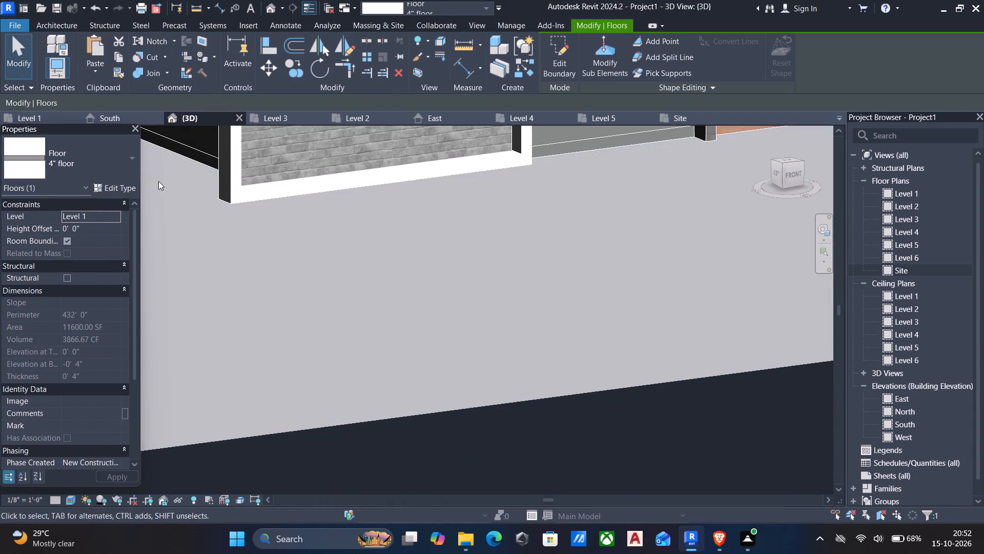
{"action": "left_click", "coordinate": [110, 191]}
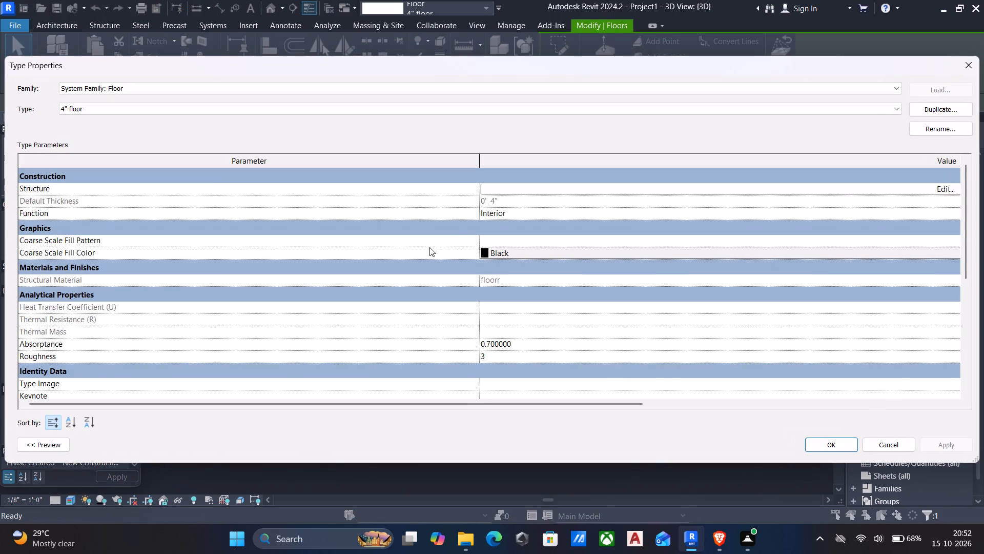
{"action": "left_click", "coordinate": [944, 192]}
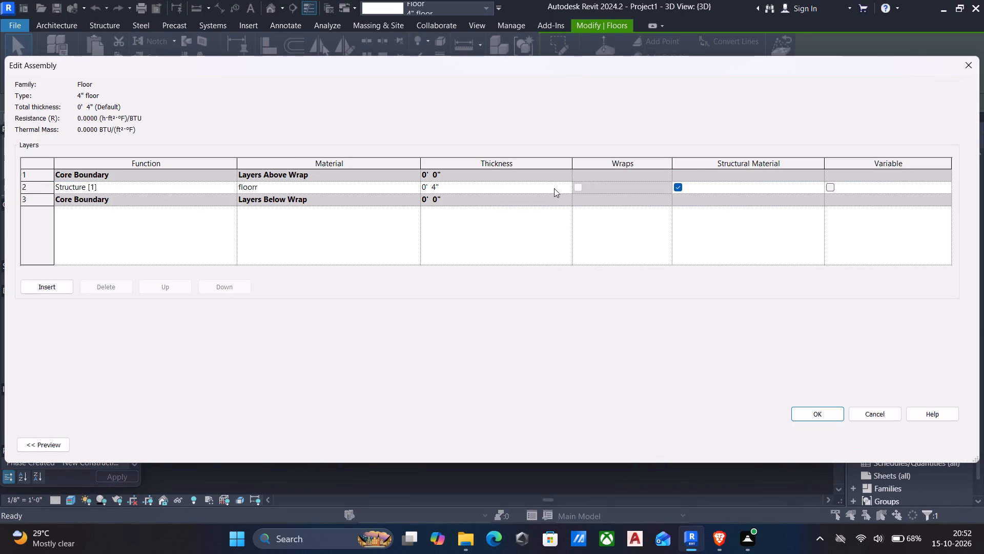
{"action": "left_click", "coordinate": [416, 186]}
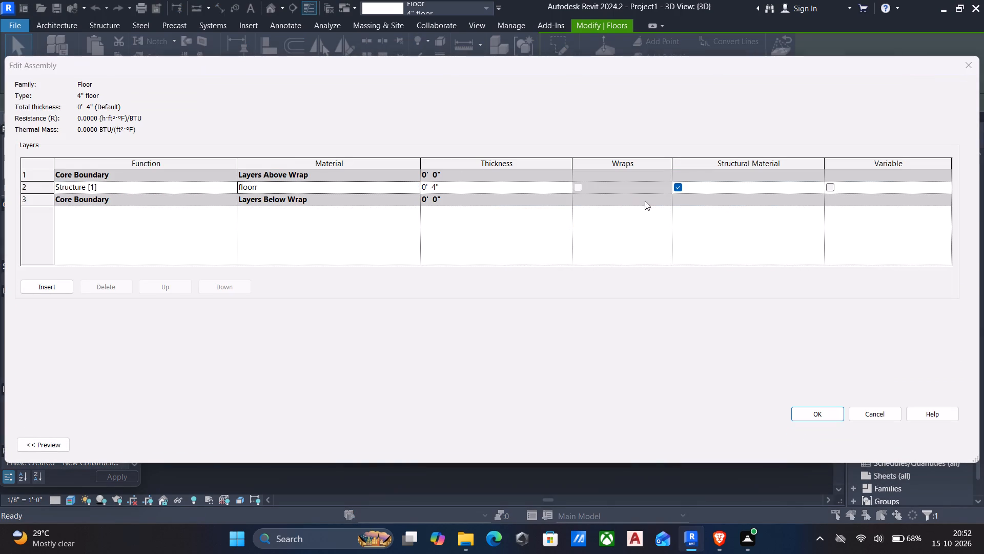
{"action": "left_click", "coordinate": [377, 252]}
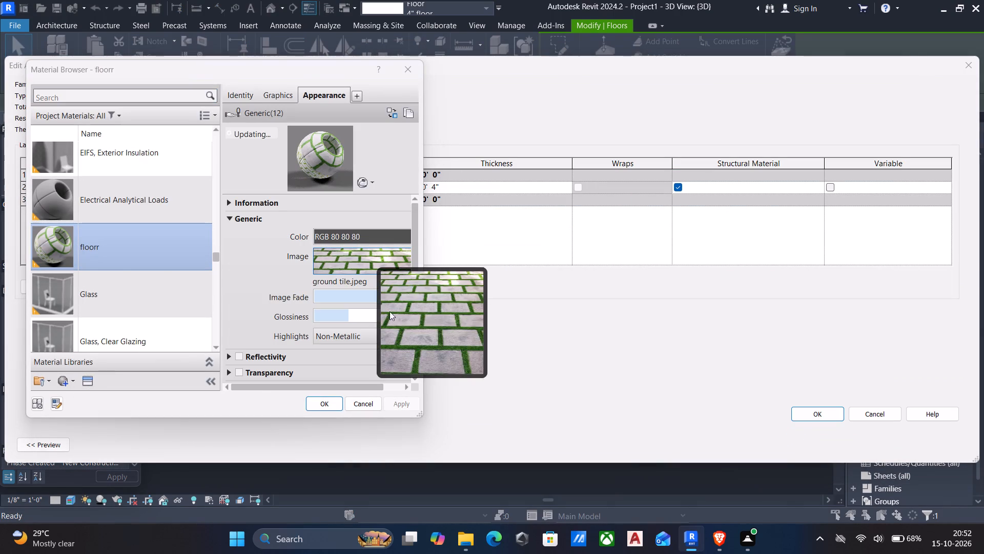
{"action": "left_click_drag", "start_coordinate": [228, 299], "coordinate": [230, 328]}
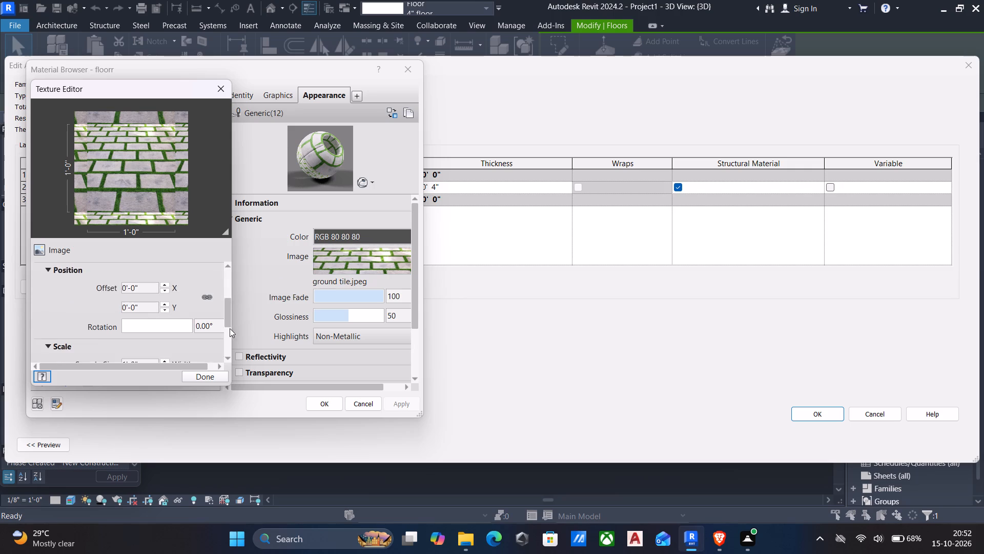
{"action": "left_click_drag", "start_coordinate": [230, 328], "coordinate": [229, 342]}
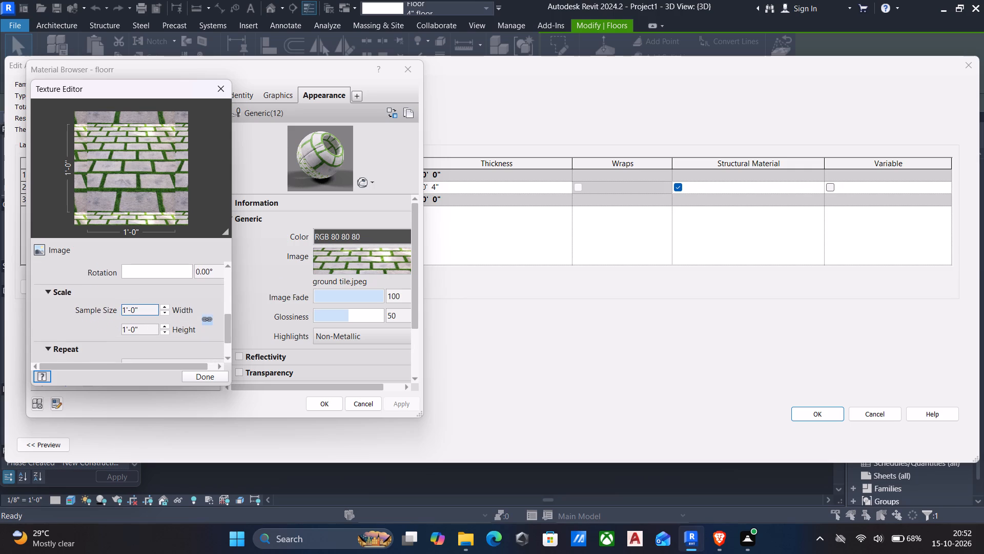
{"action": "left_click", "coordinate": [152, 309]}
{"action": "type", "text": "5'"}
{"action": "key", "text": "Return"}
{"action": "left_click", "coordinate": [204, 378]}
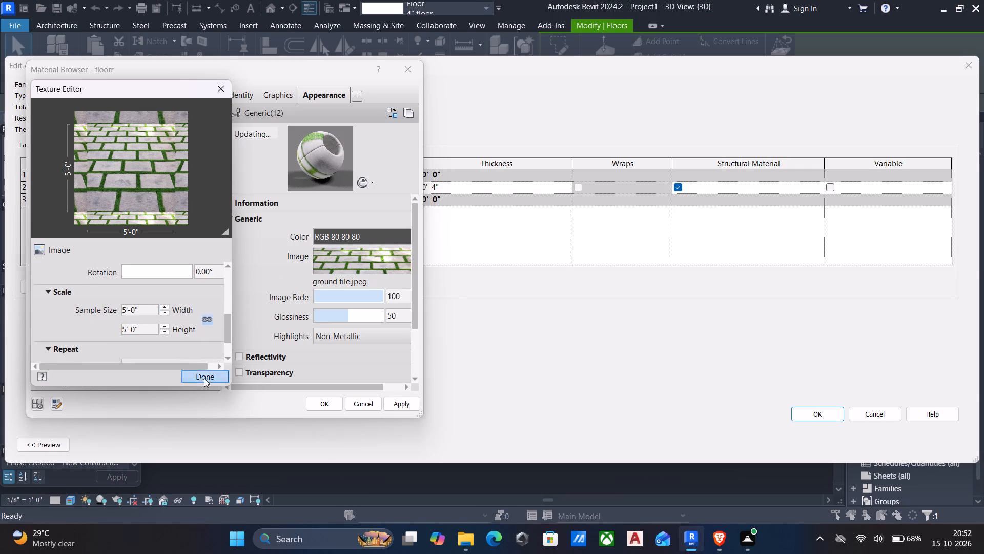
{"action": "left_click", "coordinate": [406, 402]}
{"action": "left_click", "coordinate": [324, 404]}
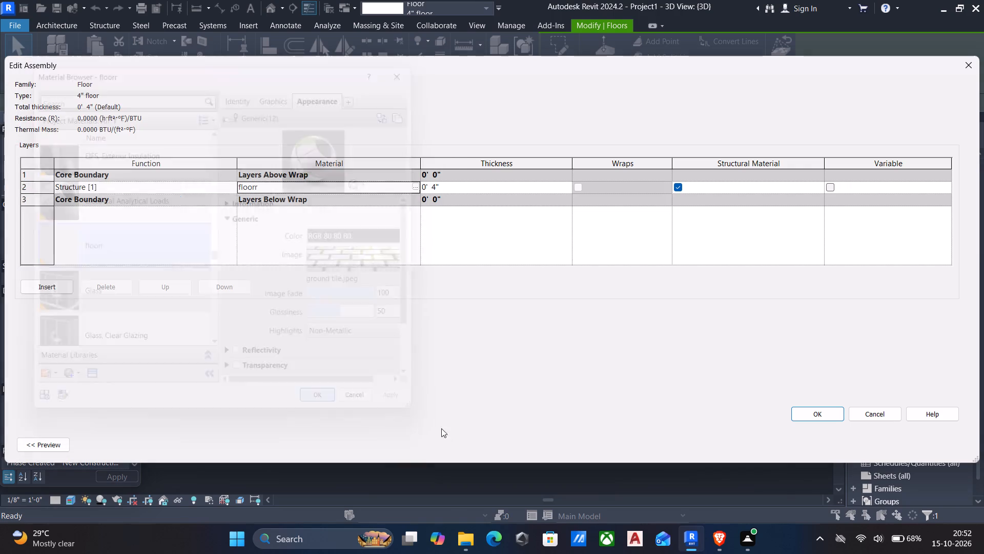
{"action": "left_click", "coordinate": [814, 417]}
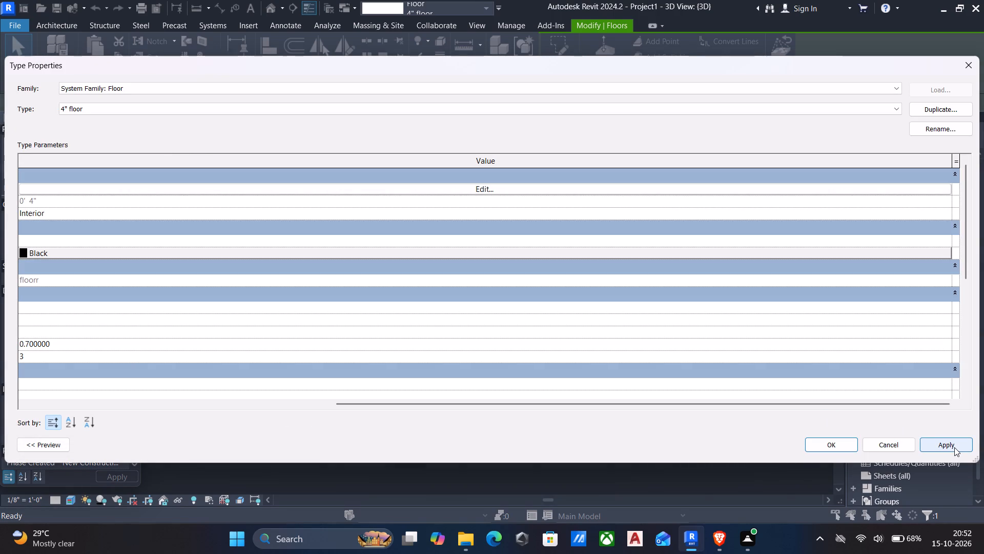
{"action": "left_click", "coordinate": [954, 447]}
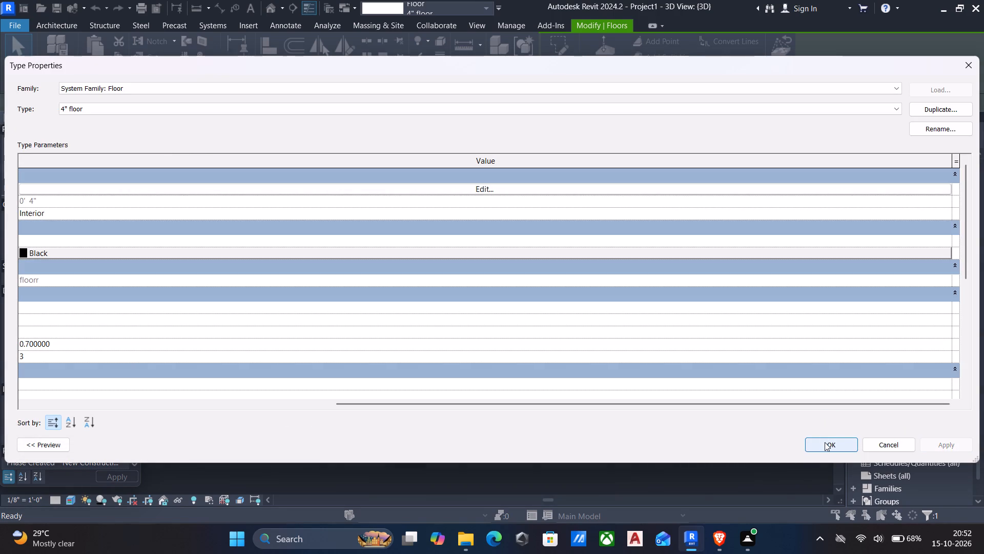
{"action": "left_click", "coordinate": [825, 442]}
Examine the tile pattern on the ground floor slab in 3D, up close and from several angles.
{"action": "scroll", "coordinate": [634, 378], "scroll_direction": "down", "scroll_amount": 6}
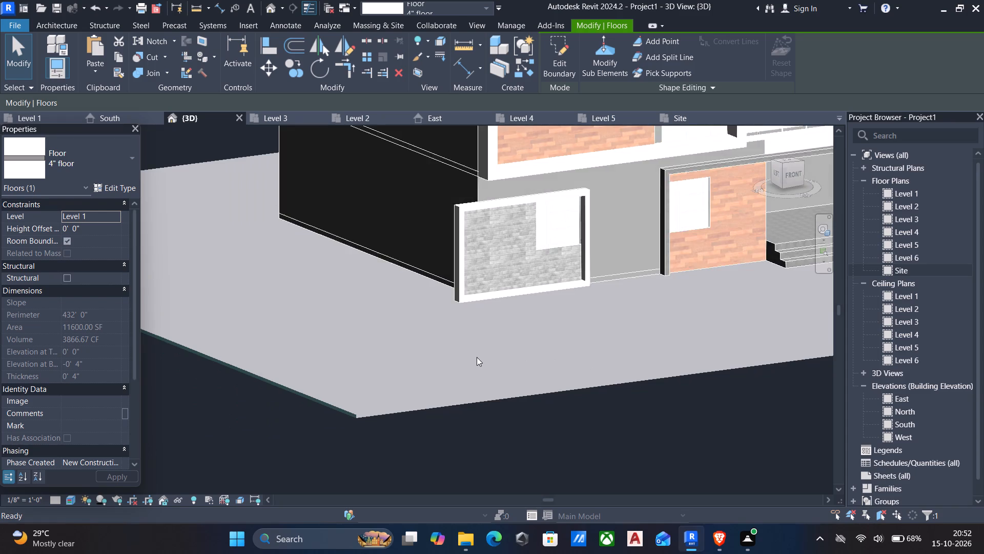
{"action": "scroll", "coordinate": [498, 395], "scroll_direction": "up", "scroll_amount": 5}
{"action": "key", "text": "Escape"}
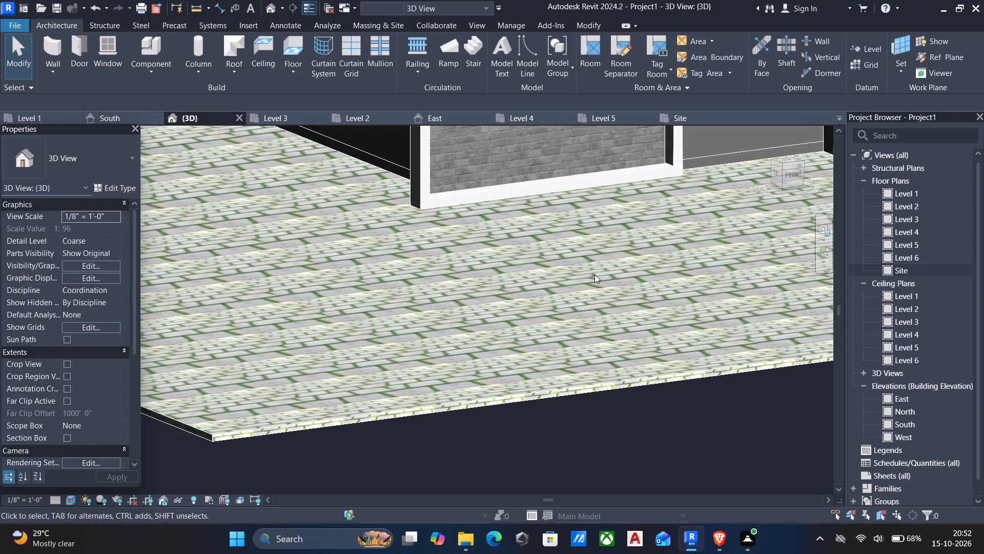
{"action": "scroll", "coordinate": [585, 287], "scroll_direction": "down", "scroll_amount": 2}
{"action": "middle_click_drag", "start_coordinate": [585, 289], "coordinate": [464, 412], "text": "shift"}
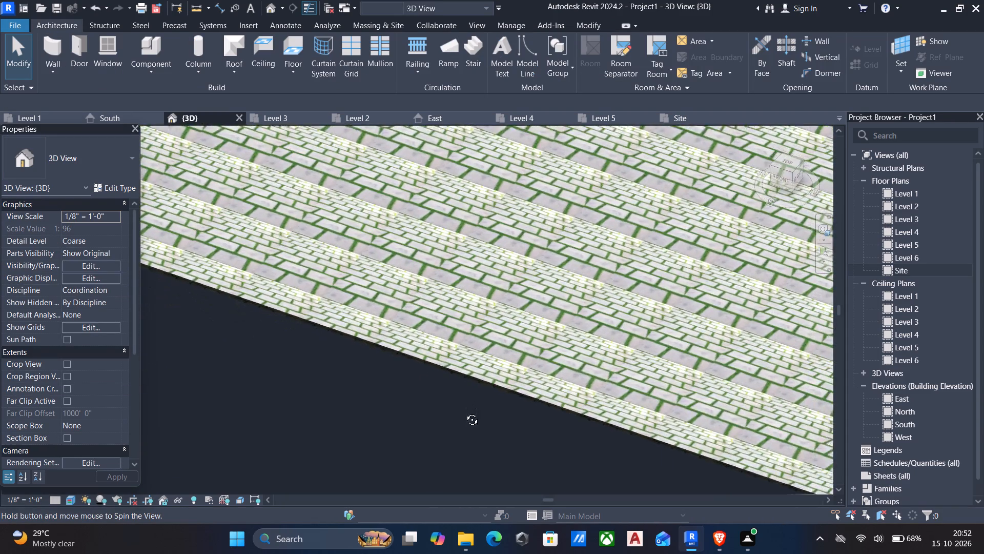
{"action": "middle_click_drag", "start_coordinate": [464, 412], "coordinate": [476, 450], "text": "shift"}
{"action": "middle_click_drag", "start_coordinate": [581, 369], "coordinate": [644, 252]}
{"action": "middle_click_drag", "start_coordinate": [648, 248], "coordinate": [641, 300], "text": "shift"}
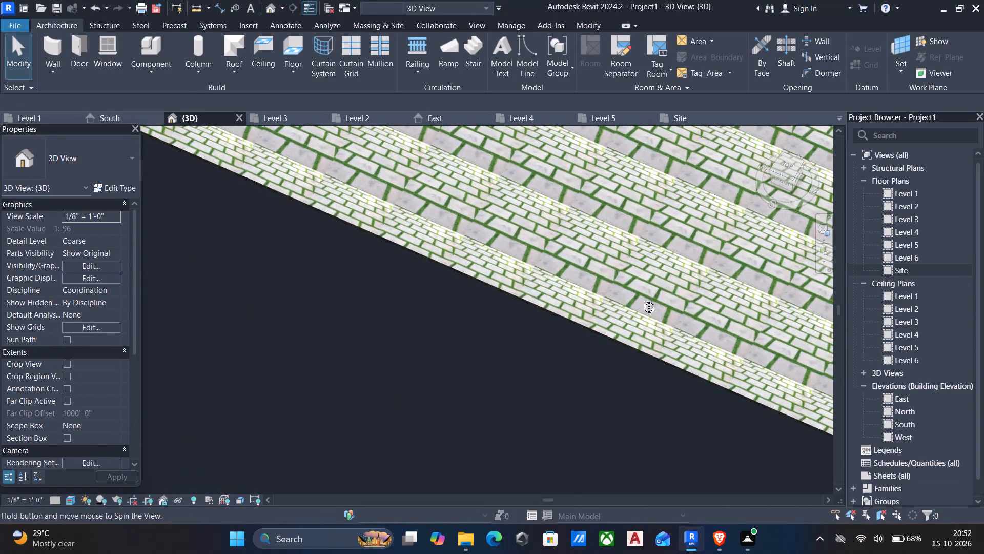
{"action": "middle_click_drag", "start_coordinate": [641, 300], "coordinate": [646, 307], "text": "shift"}
{"action": "middle_click_drag", "start_coordinate": [651, 306], "coordinate": [739, 217], "text": "shift"}
{"action": "scroll", "coordinate": [721, 236], "scroll_direction": "down", "scroll_amount": 4}
{"action": "middle_click_drag", "start_coordinate": [659, 293], "coordinate": [651, 221], "text": "shift"}
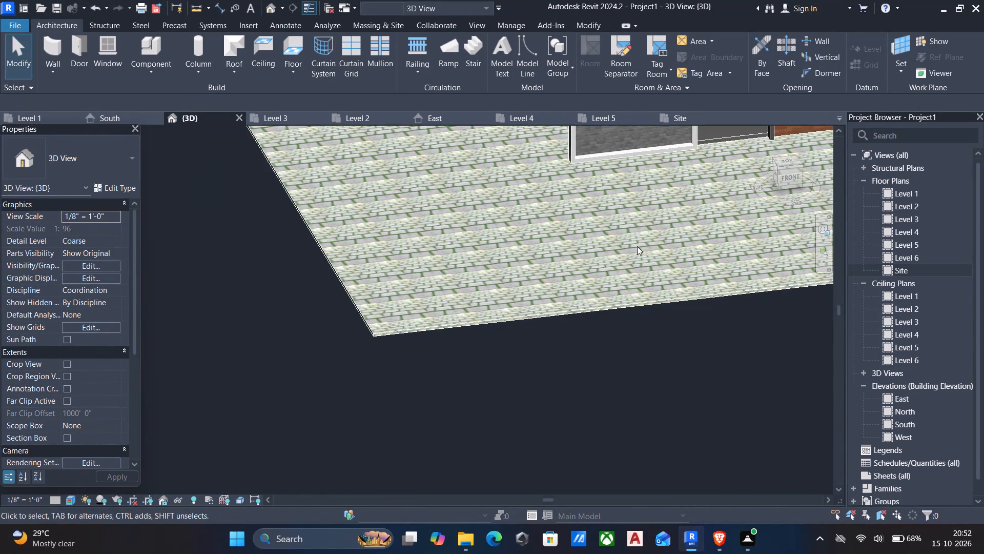
Replace the floorr material's appearance image with ground.jpeg and apply the change to the 4" floor type.
{"action": "left_click", "coordinate": [628, 303]}
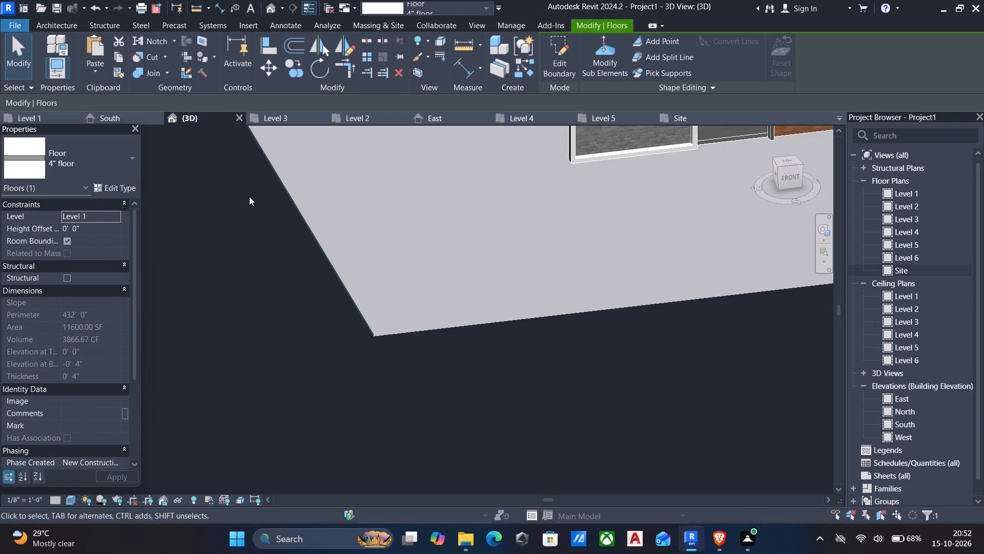
{"action": "left_click", "coordinate": [120, 188]}
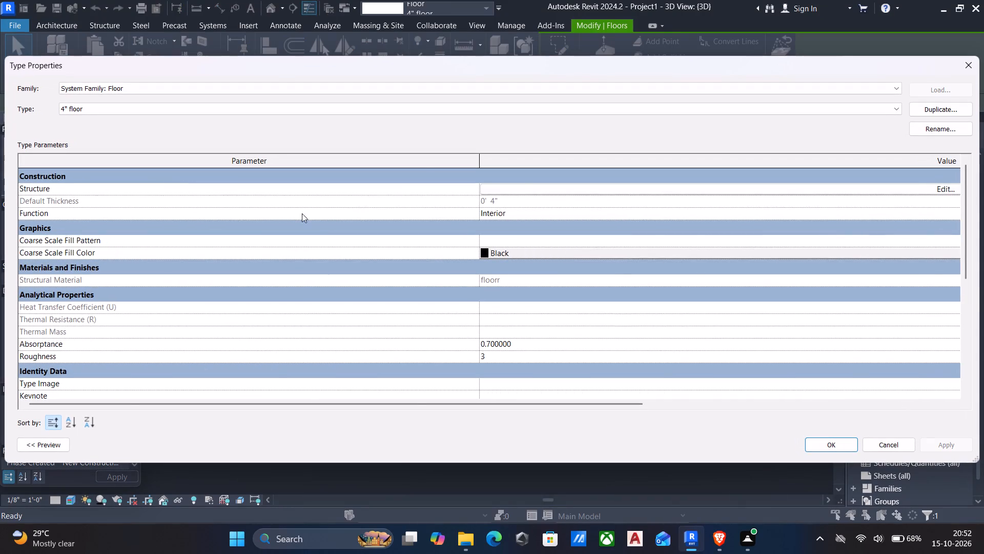
{"action": "left_click", "coordinate": [926, 189]}
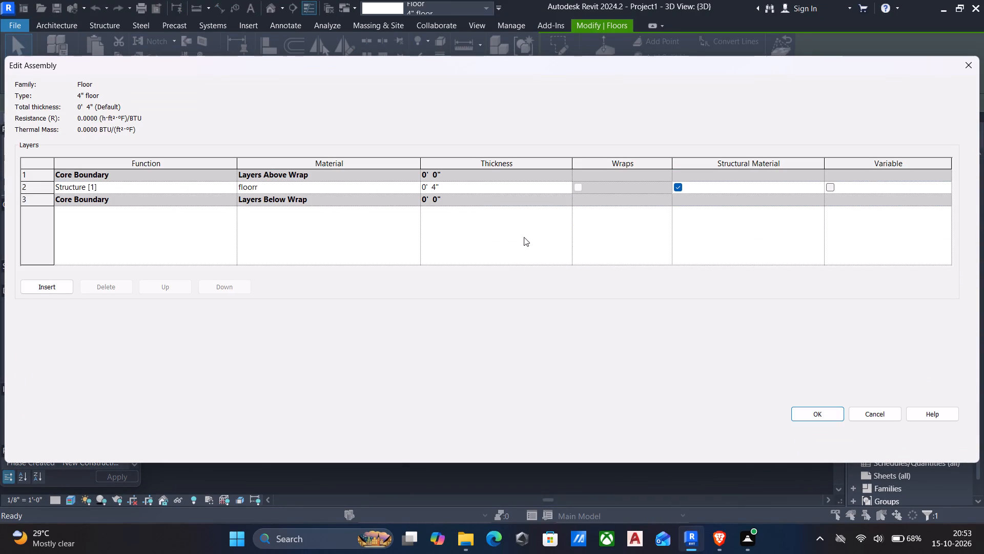
{"action": "left_click", "coordinate": [418, 186]}
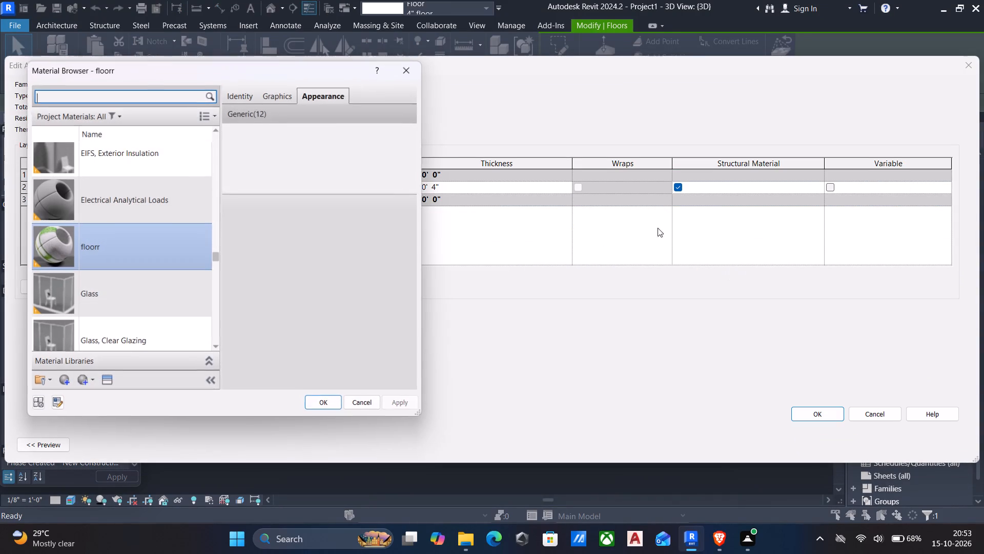
{"action": "right_click", "coordinate": [392, 259]}
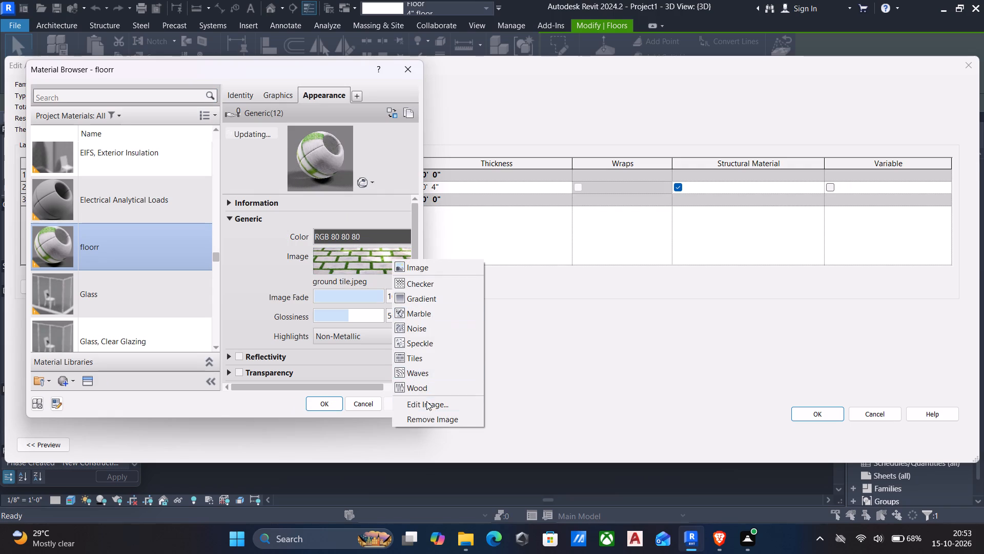
{"action": "left_click", "coordinate": [426, 417]}
{"action": "left_click", "coordinate": [394, 255]}
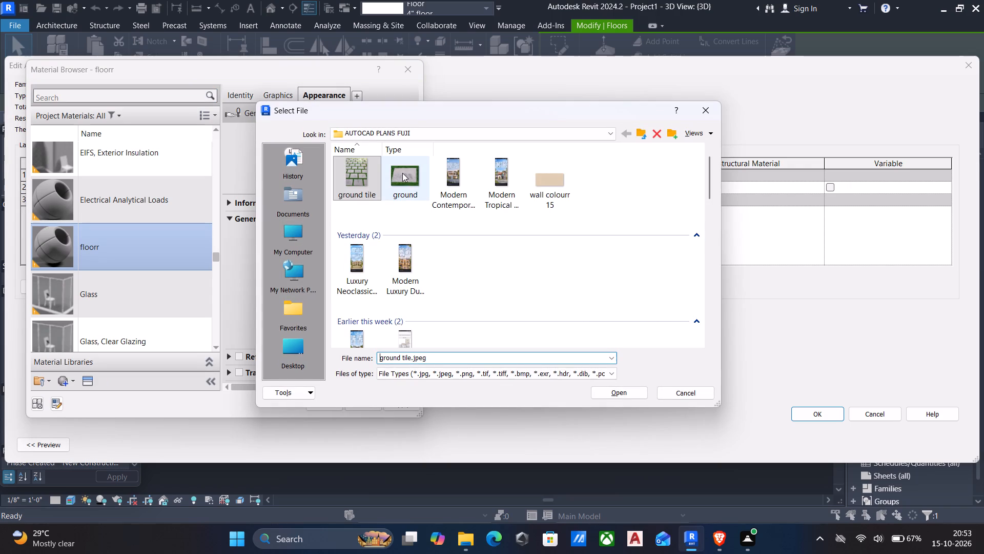
{"action": "left_click", "coordinate": [402, 173]}
{"action": "left_click", "coordinate": [629, 390]}
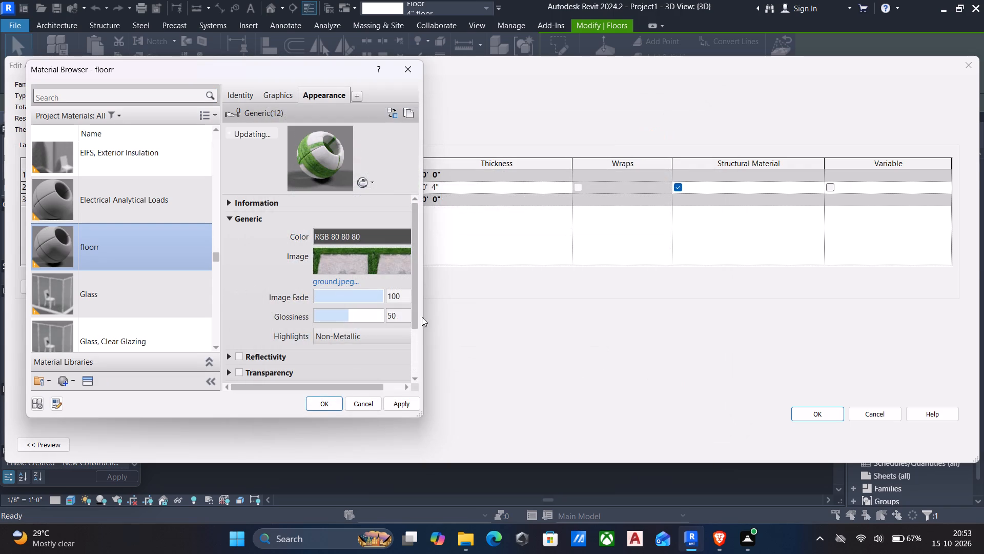
{"action": "left_click", "coordinate": [402, 404]}
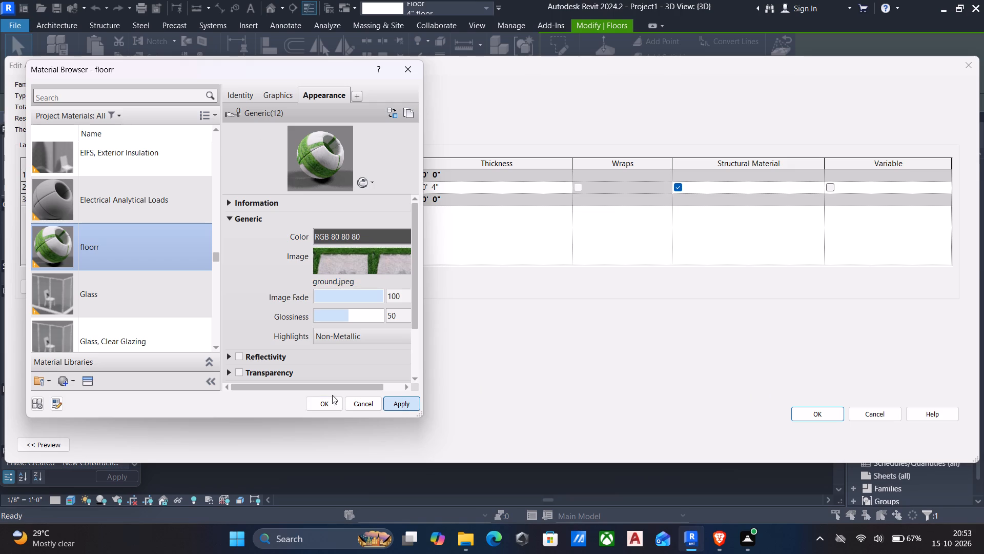
{"action": "left_click", "coordinate": [334, 408]}
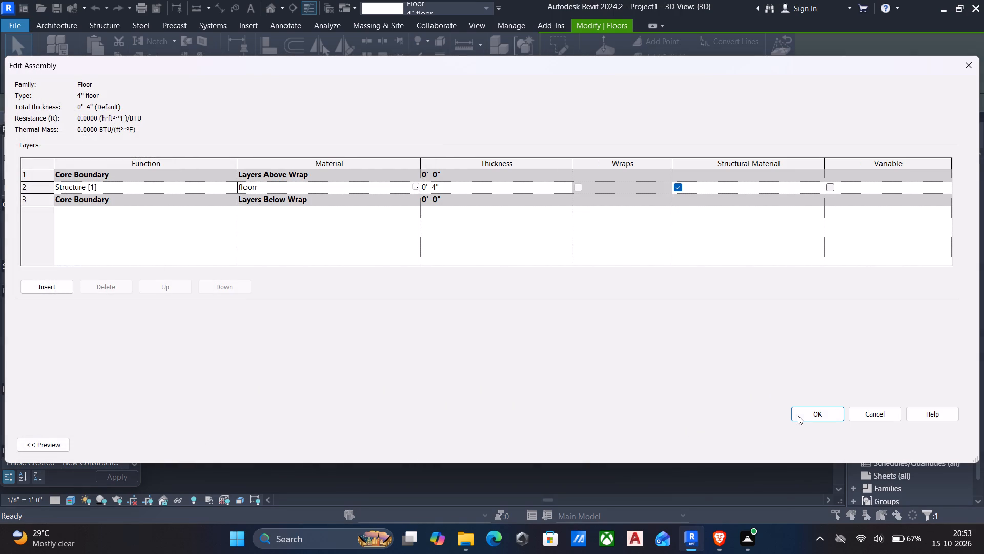
{"action": "left_click", "coordinate": [799, 415]}
{"action": "left_click", "coordinate": [937, 446]}
{"action": "left_click", "coordinate": [826, 442]}
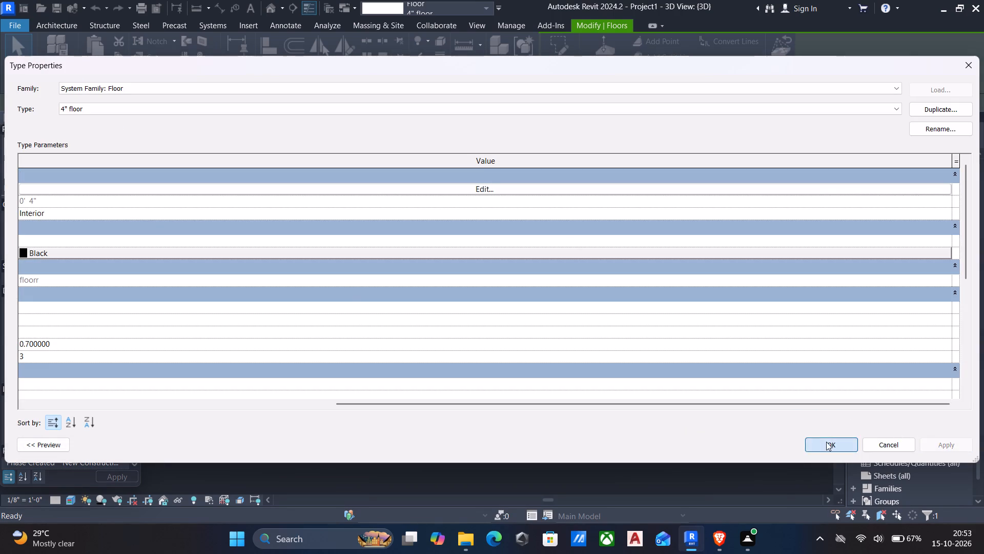
{"action": "scroll", "coordinate": [559, 293], "scroll_direction": "down", "scroll_amount": 3}
{"action": "middle_click_drag", "start_coordinate": [558, 297], "coordinate": [510, 380]}
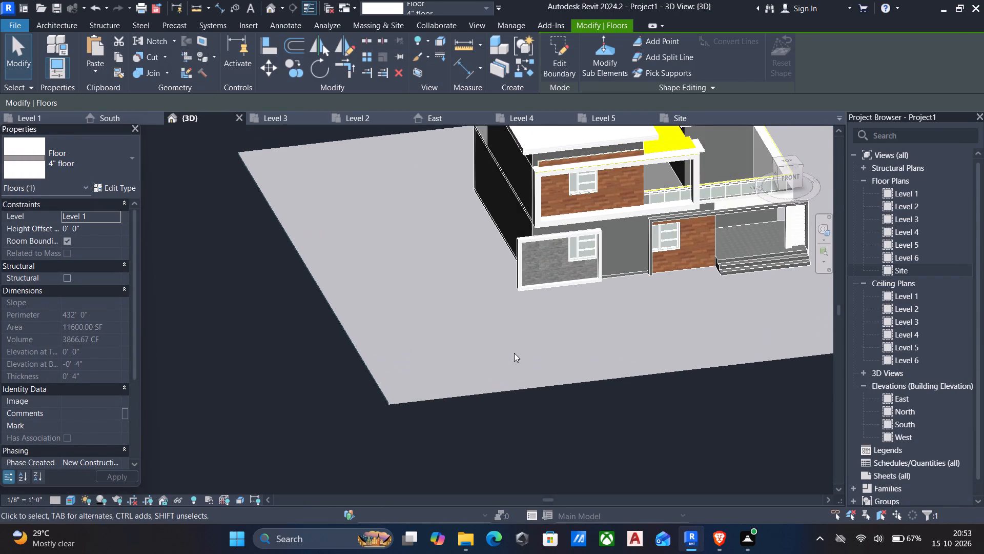
{"action": "key", "text": "Escape"}
Set the sample size of the floorr material's ground.jpeg texture to 5'-0" by 5'-0" and apply it to the 4" floor type.
{"action": "scroll", "coordinate": [561, 350], "scroll_direction": "up", "scroll_amount": 1}
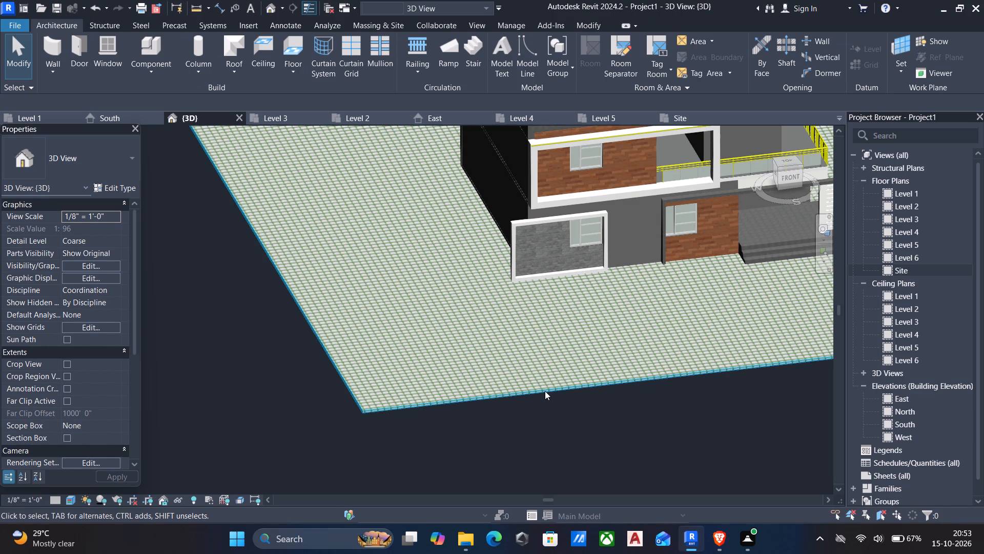
{"action": "left_click", "coordinate": [545, 391]}
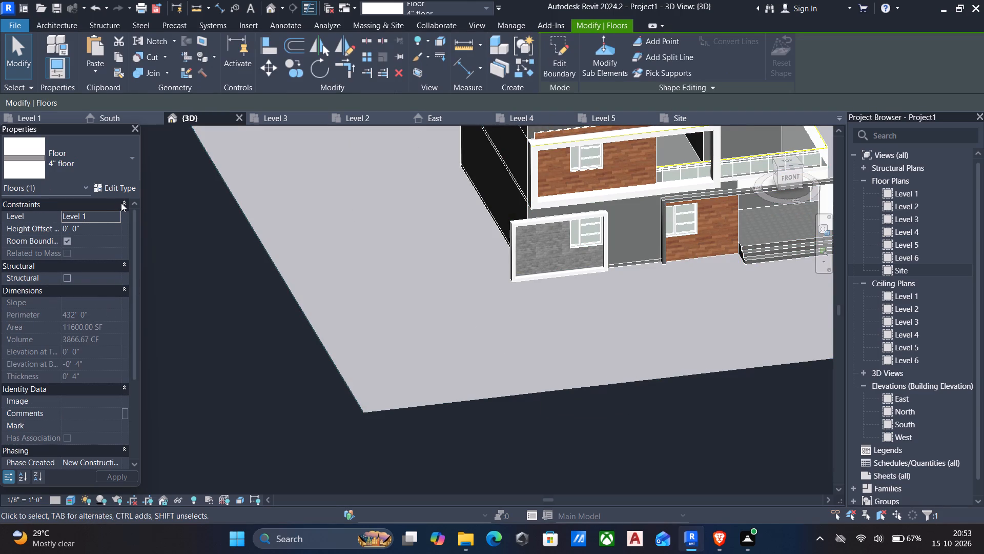
{"action": "left_click", "coordinate": [108, 185]}
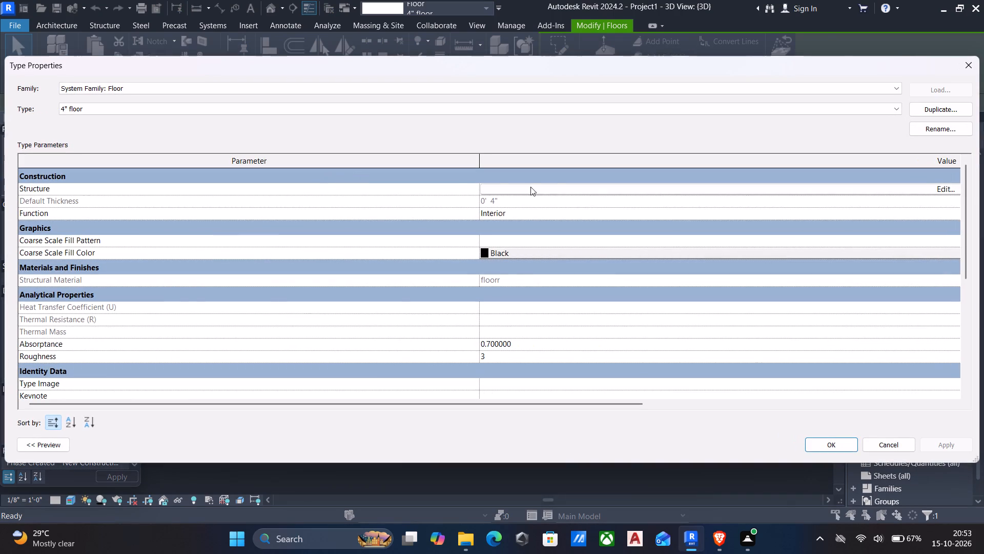
{"action": "left_click", "coordinate": [947, 190]}
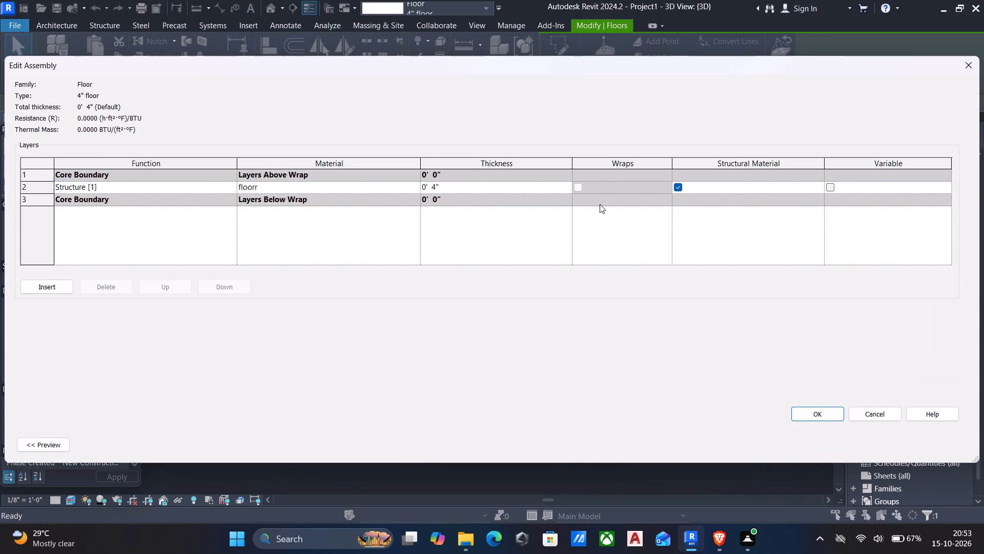
{"action": "left_click", "coordinate": [415, 187]}
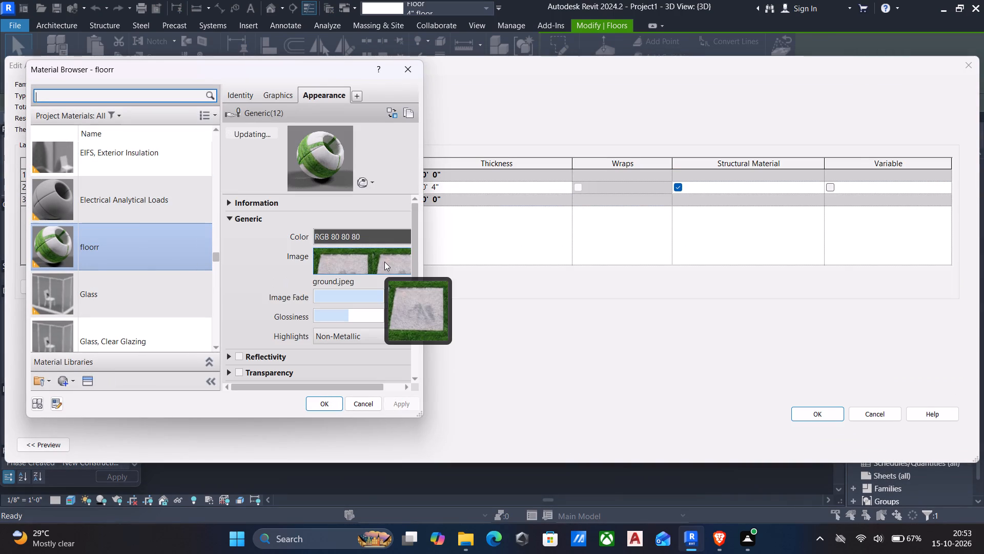
{"action": "left_click", "coordinate": [384, 262]}
{"action": "left_click_drag", "start_coordinate": [228, 291], "coordinate": [224, 320]}
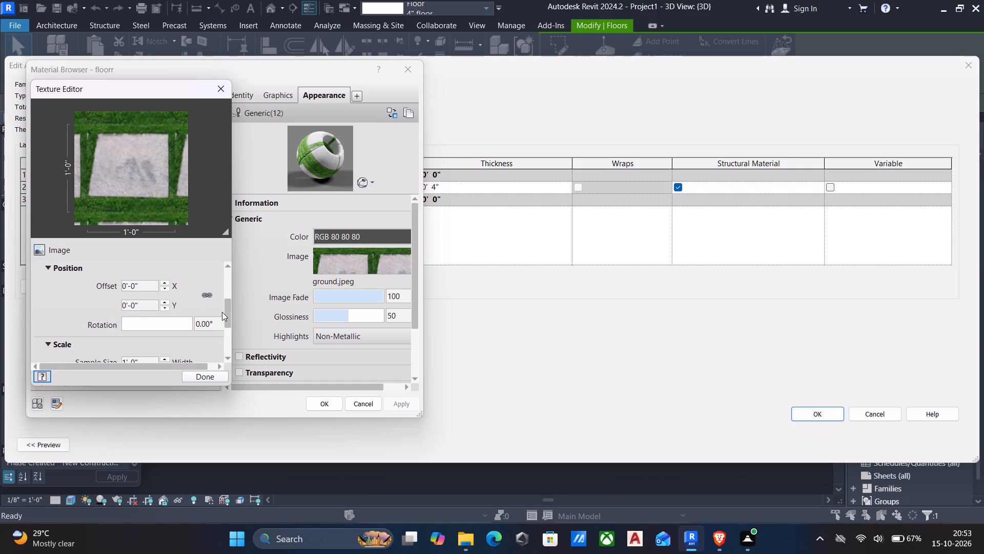
{"action": "left_click_drag", "start_coordinate": [225, 313], "coordinate": [225, 332]}
{"action": "left_click", "coordinate": [145, 300]}
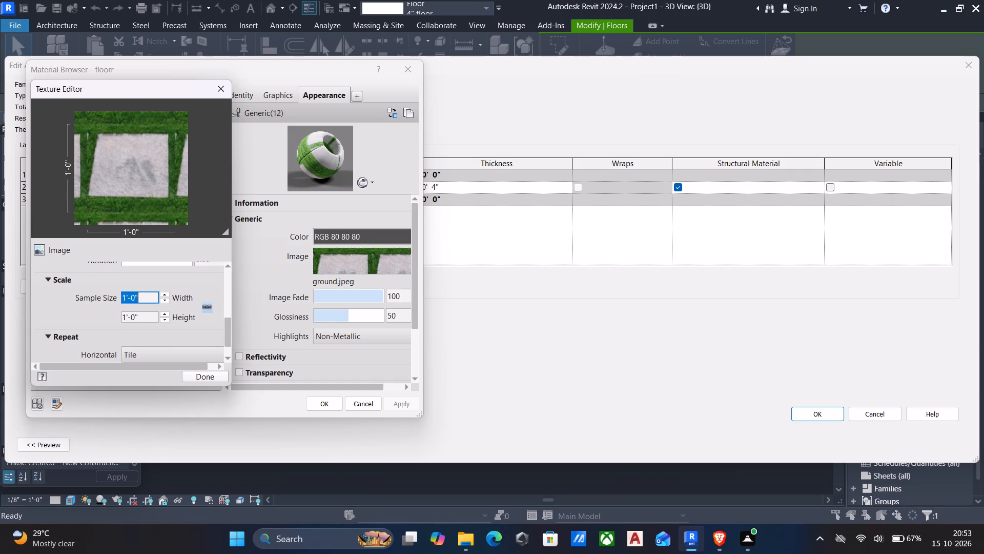
{"action": "key", "text": "5"}
{"action": "key", "text": "apostrophe"}
{"action": "key", "text": "Return"}
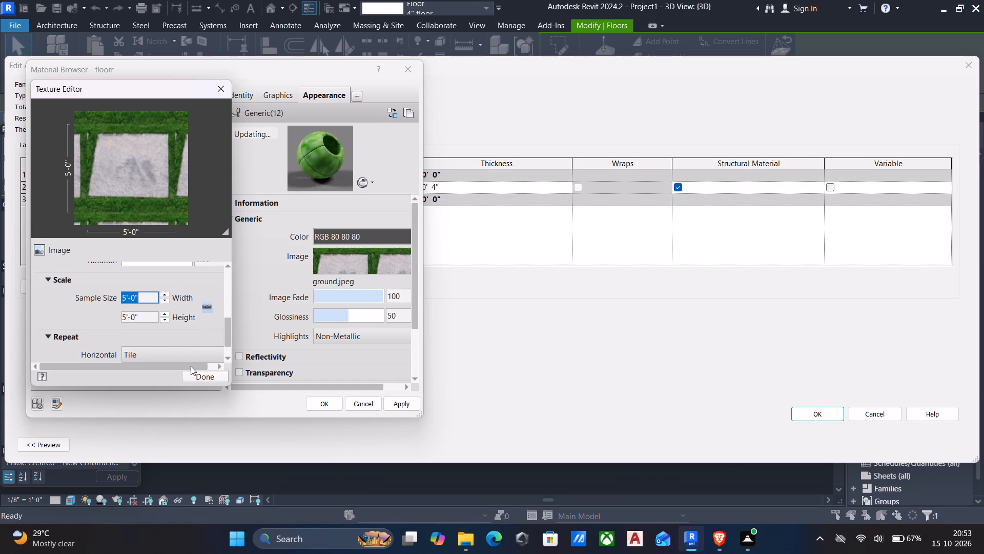
{"action": "left_click", "coordinate": [194, 371]}
{"action": "left_click", "coordinate": [400, 406]}
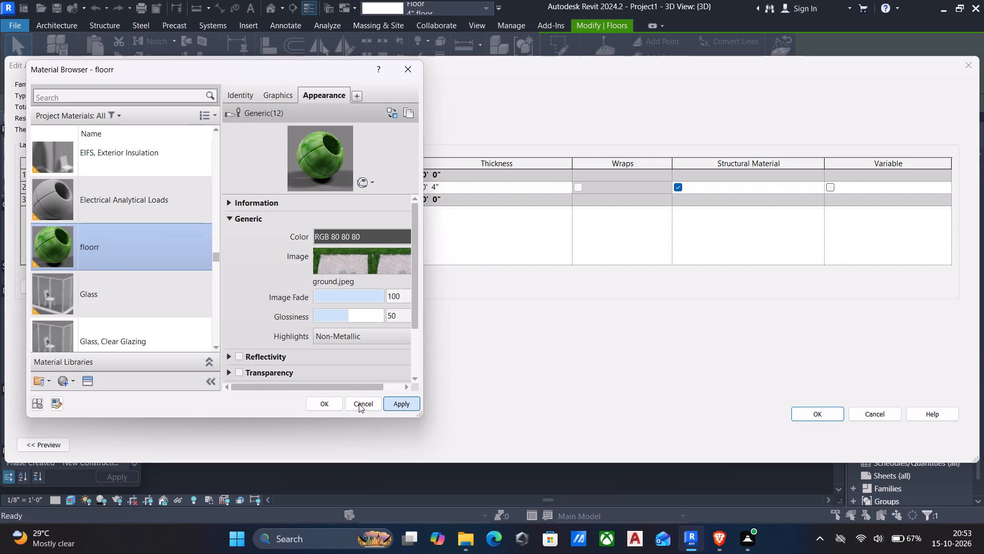
{"action": "left_click", "coordinate": [330, 403]}
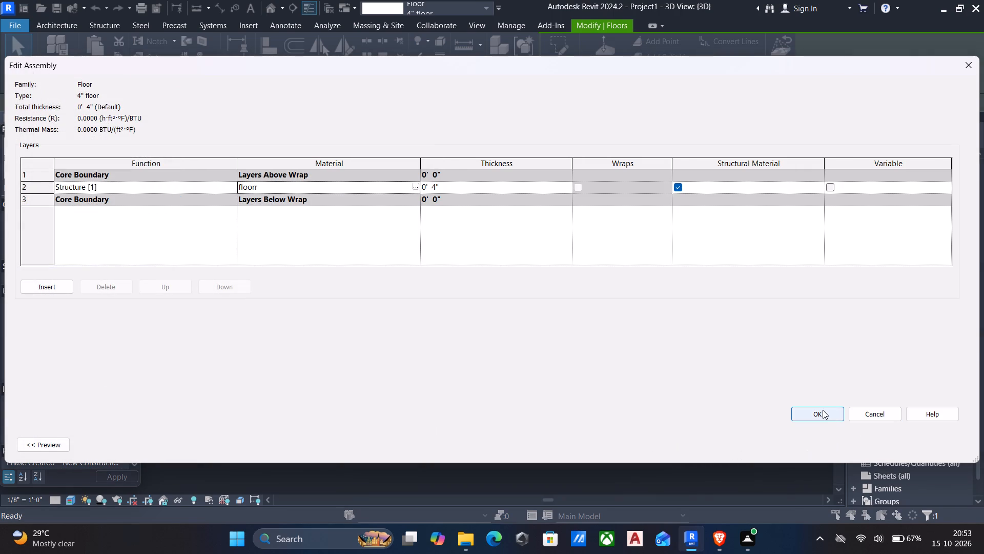
{"action": "left_click", "coordinate": [823, 410]}
{"action": "left_click", "coordinate": [941, 444]}
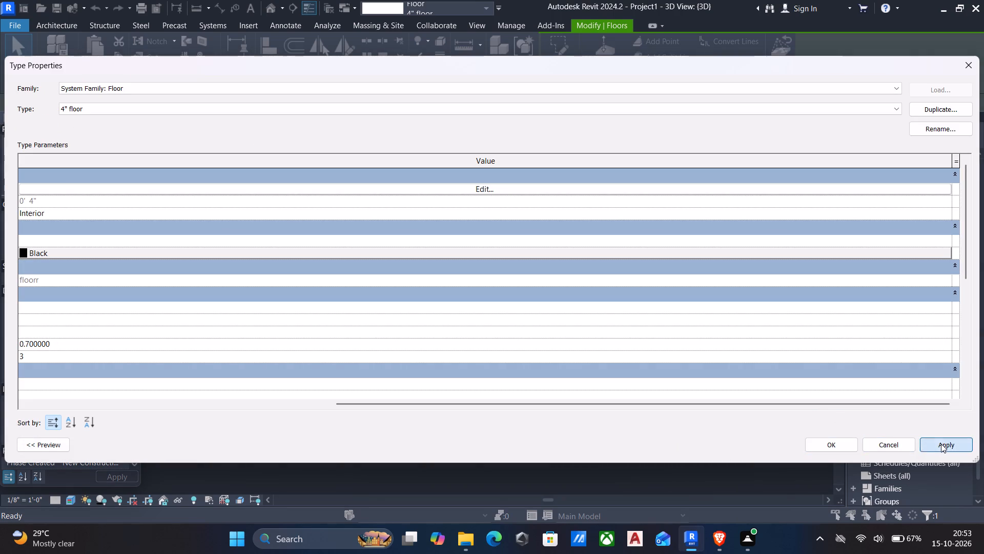
{"action": "left_click", "coordinate": [846, 447]}
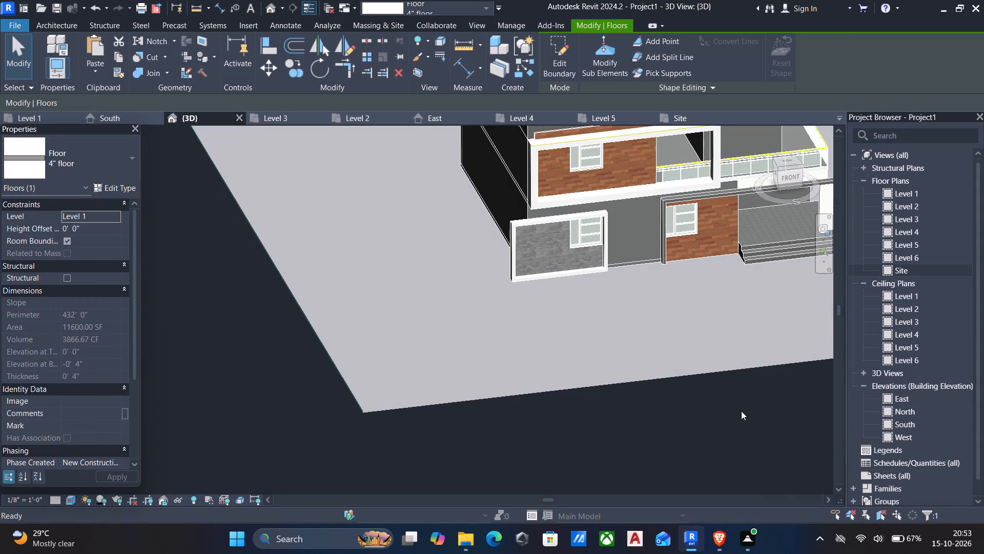
{"action": "key", "text": "Escape"}
Examine the rescaled paving pattern around the house and the front facade in 3D from several angles.
{"action": "scroll", "coordinate": [589, 363], "scroll_direction": "down", "scroll_amount": 2}
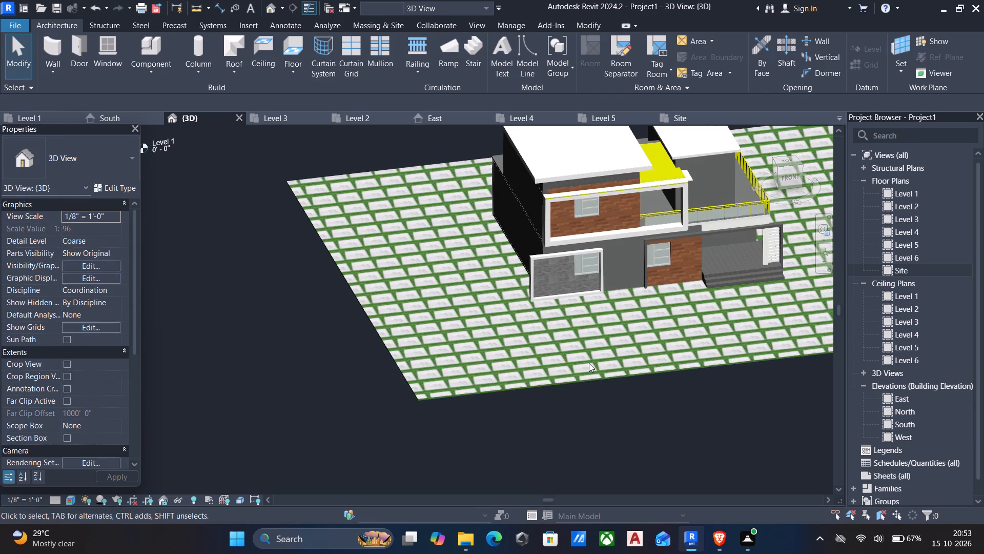
{"action": "middle_click_drag", "start_coordinate": [563, 367], "coordinate": [428, 428]}
{"action": "middle_click_drag", "start_coordinate": [436, 420], "coordinate": [459, 368]}
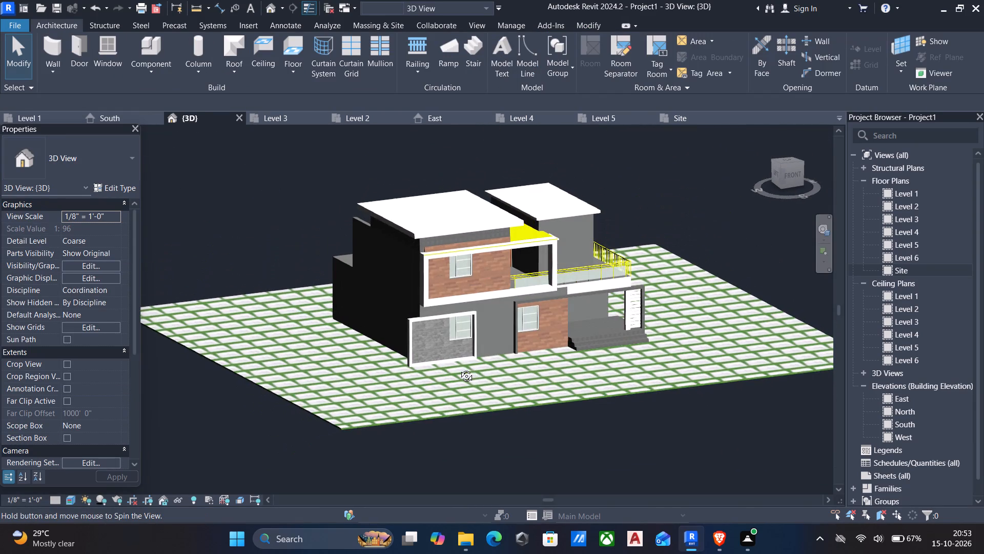
{"action": "middle_click_drag", "start_coordinate": [459, 368], "coordinate": [458, 341]}
{"action": "scroll", "coordinate": [538, 348], "scroll_direction": "up", "scroll_amount": 2}
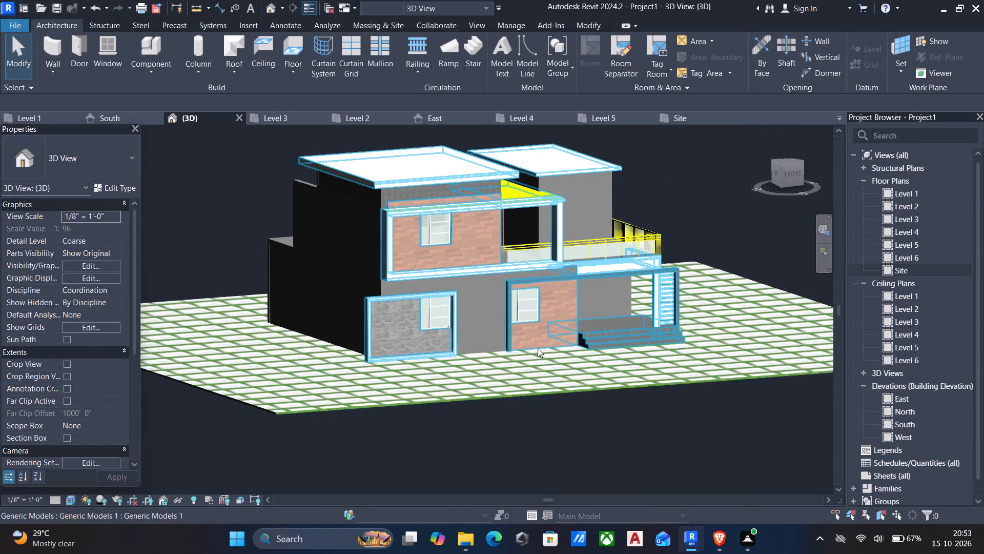
{"action": "scroll", "coordinate": [538, 348], "scroll_direction": "up", "scroll_amount": 1}
{"action": "middle_click_drag", "start_coordinate": [537, 351], "coordinate": [515, 370]}
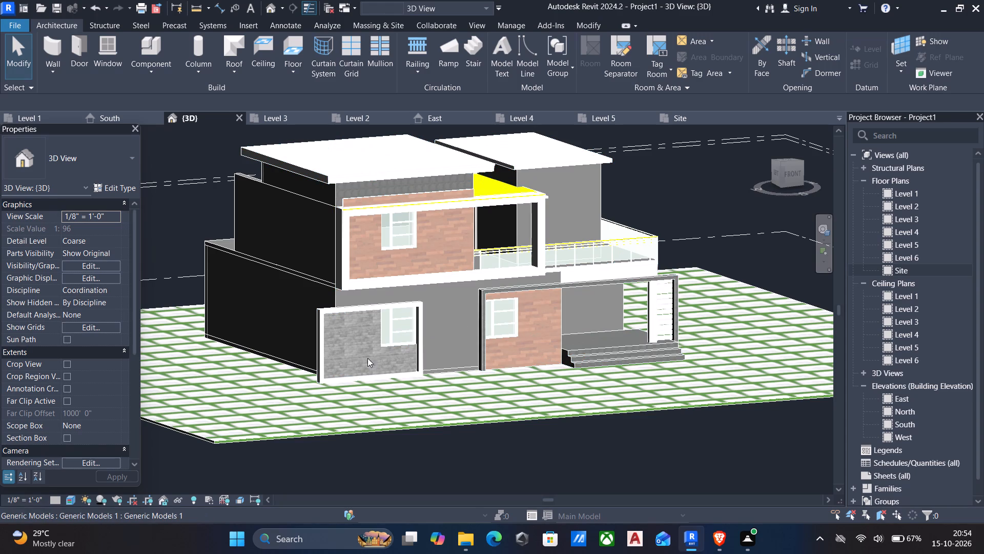
{"action": "middle_click_drag", "start_coordinate": [524, 253], "coordinate": [514, 279]}
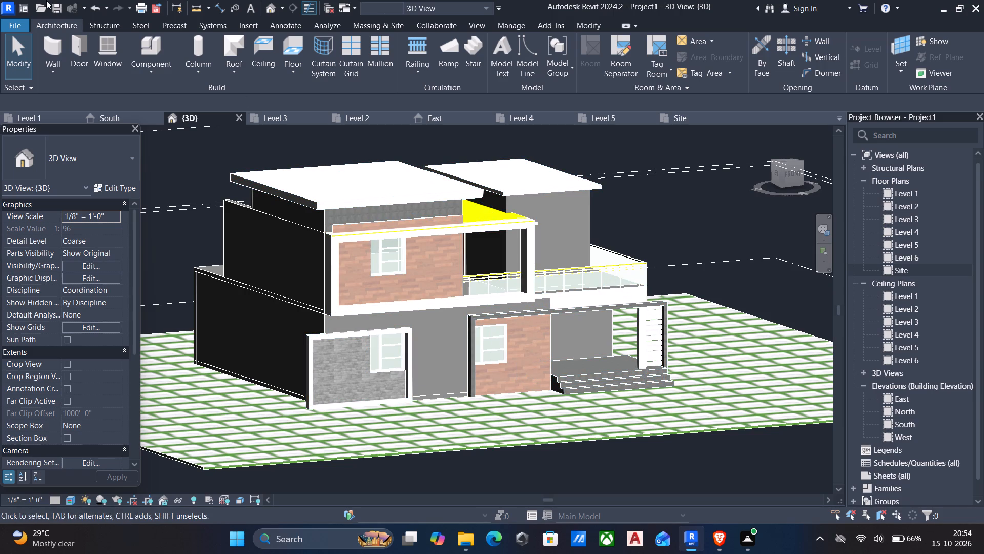
Create a new material named mulions for the 2.5" x 5" rectangular mullion type.
{"action": "left_click", "coordinate": [388, 55]}
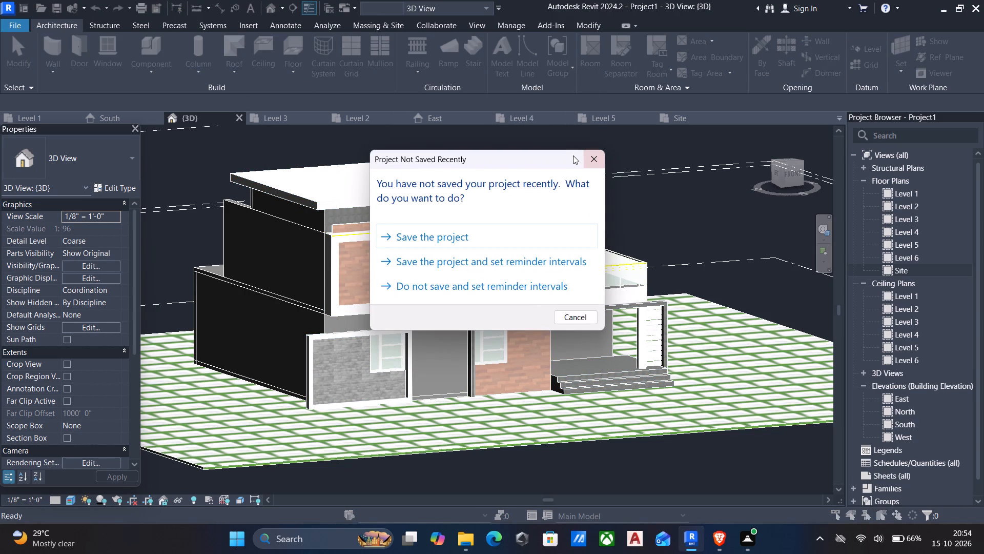
{"action": "left_click", "coordinate": [587, 162]}
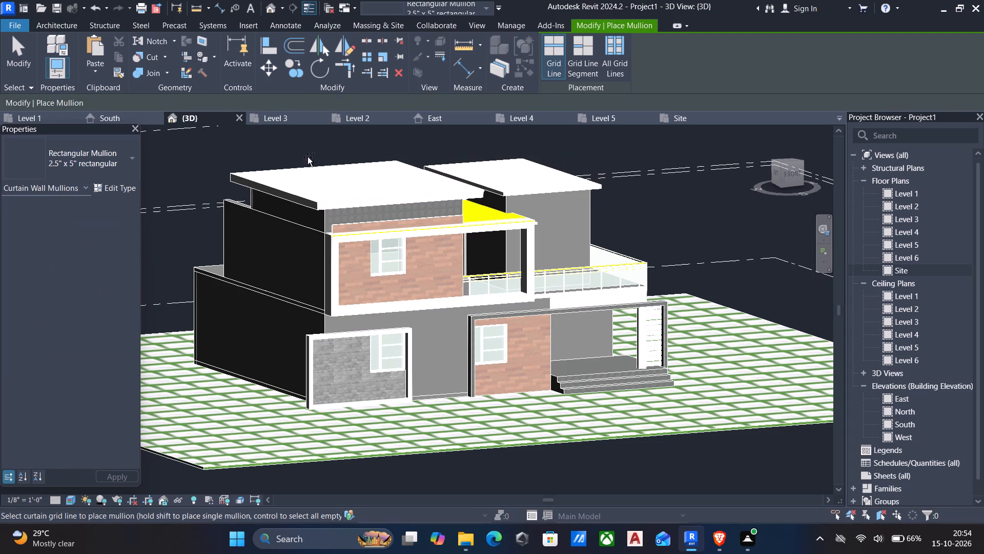
{"action": "left_click", "coordinate": [113, 183]}
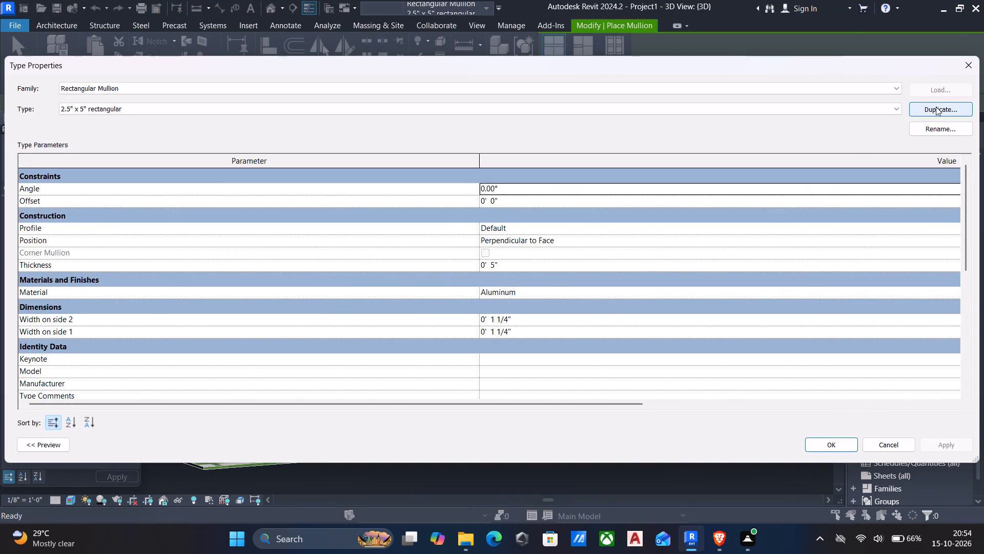
{"action": "left_click", "coordinate": [951, 290]}
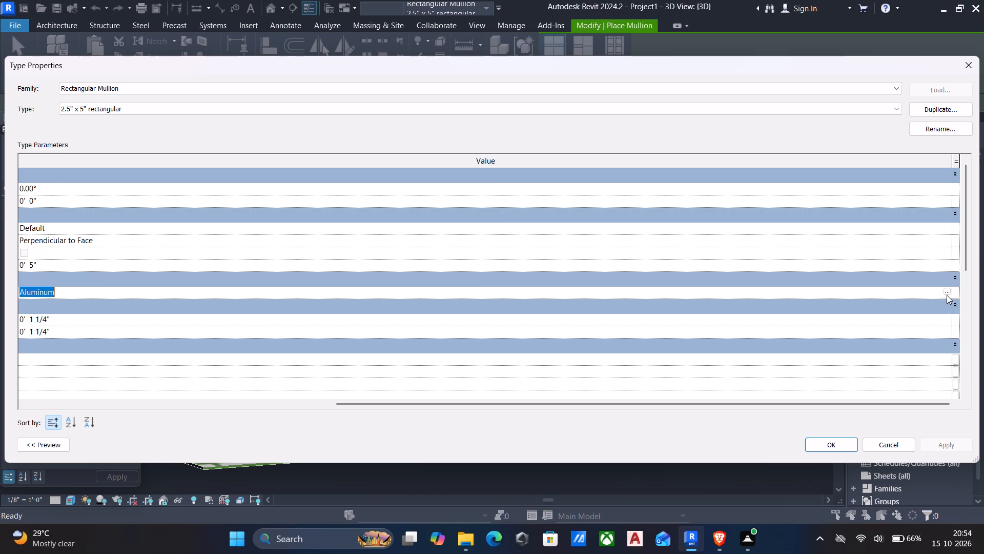
{"action": "left_click", "coordinate": [947, 294]}
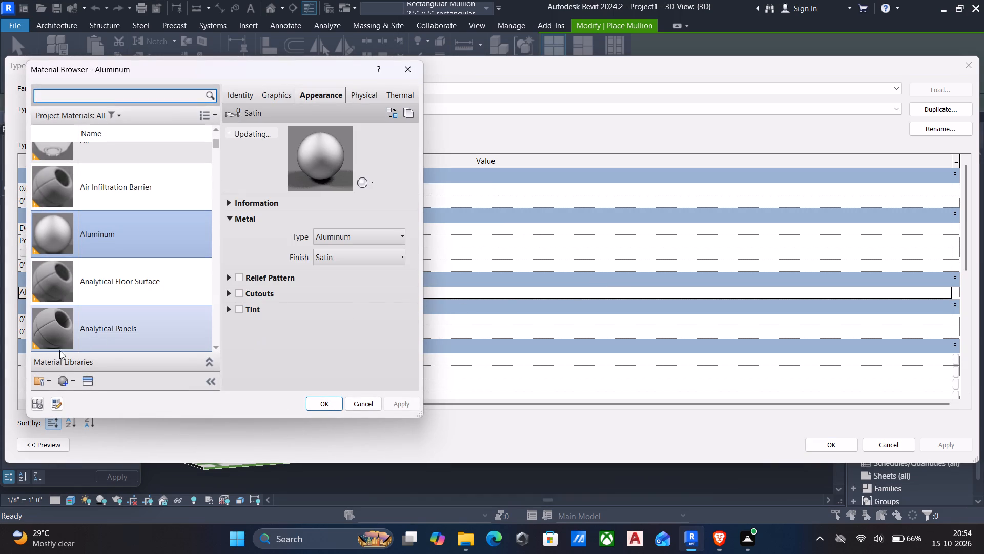
{"action": "left_click", "coordinate": [66, 379]}
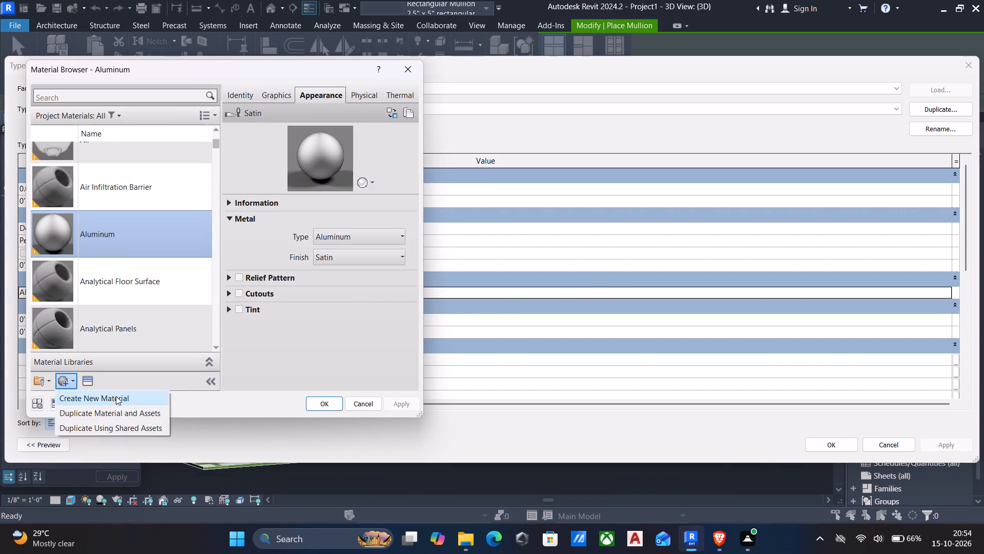
{"action": "left_click", "coordinate": [108, 401]}
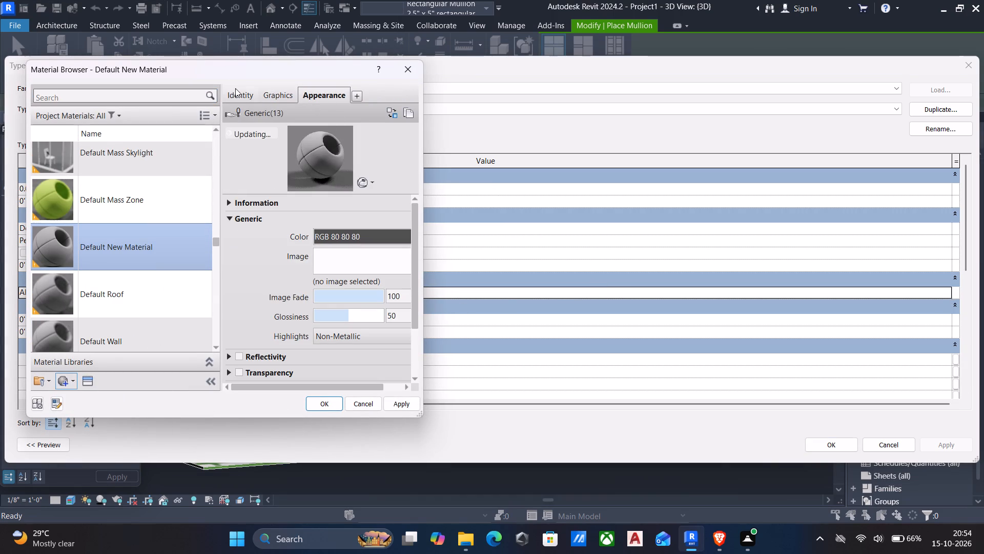
{"action": "left_click", "coordinate": [235, 88]}
{"action": "left_click", "coordinate": [393, 115]}
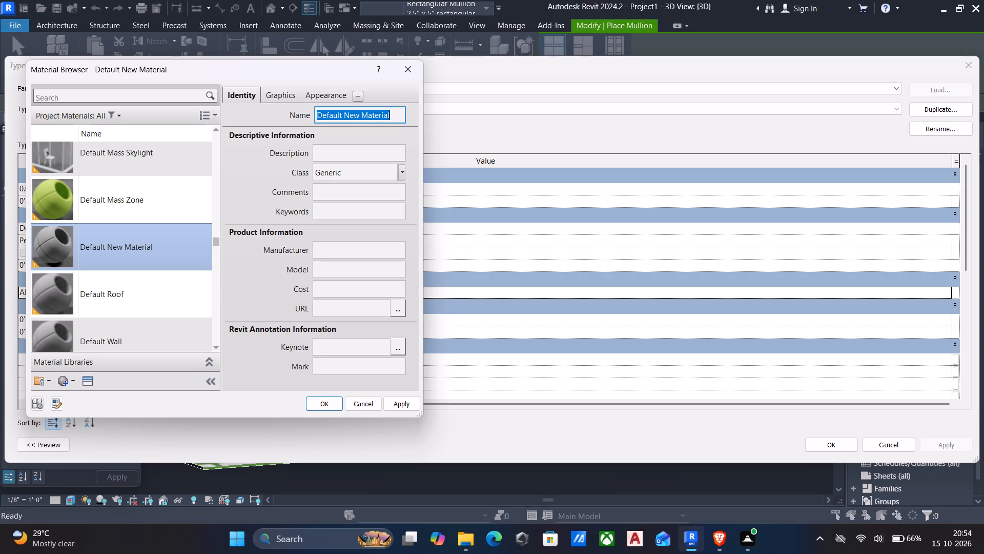
{"action": "key", "text": "m"}
{"action": "type", "text": "ulions"}
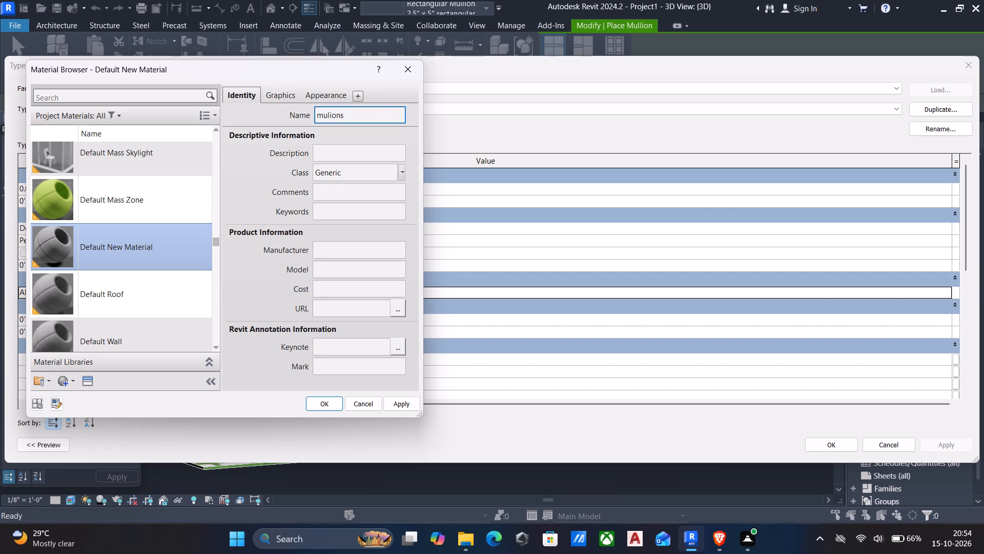
{"action": "left_click", "coordinate": [391, 403]}
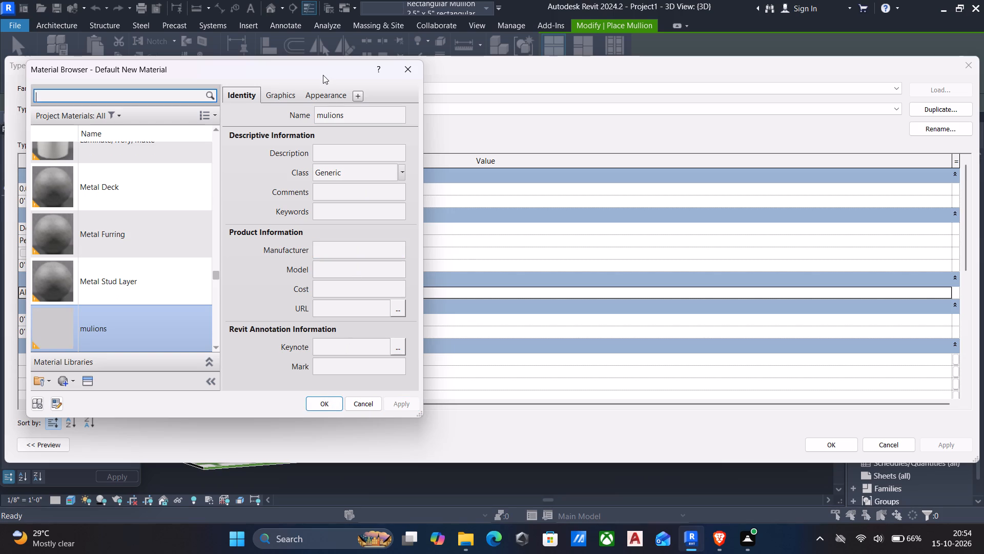
Give the mulions material the Brass - Old metal appearance and apply it to the 2.5" x 5" rectangular mullion type.
{"action": "left_click", "coordinate": [326, 96]}
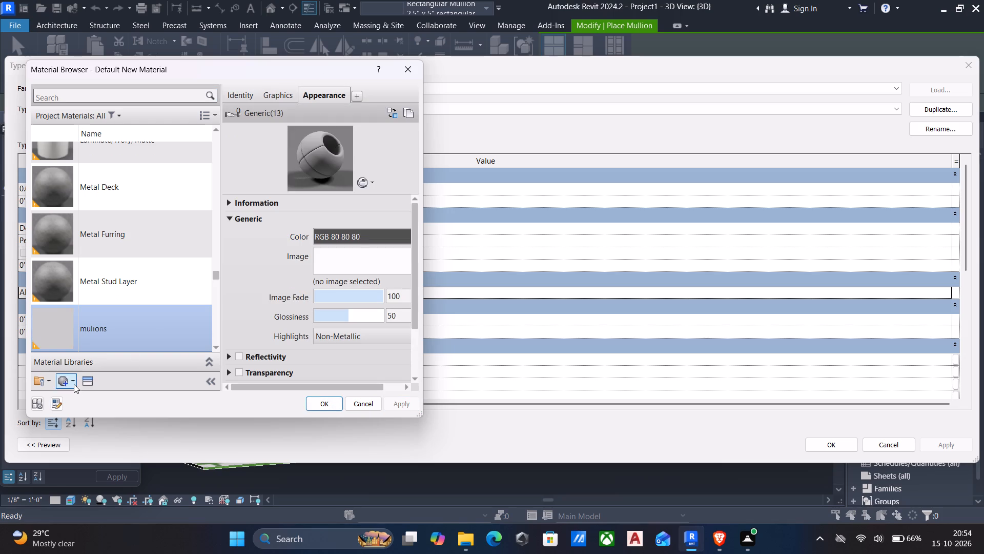
{"action": "left_click", "coordinate": [83, 379]}
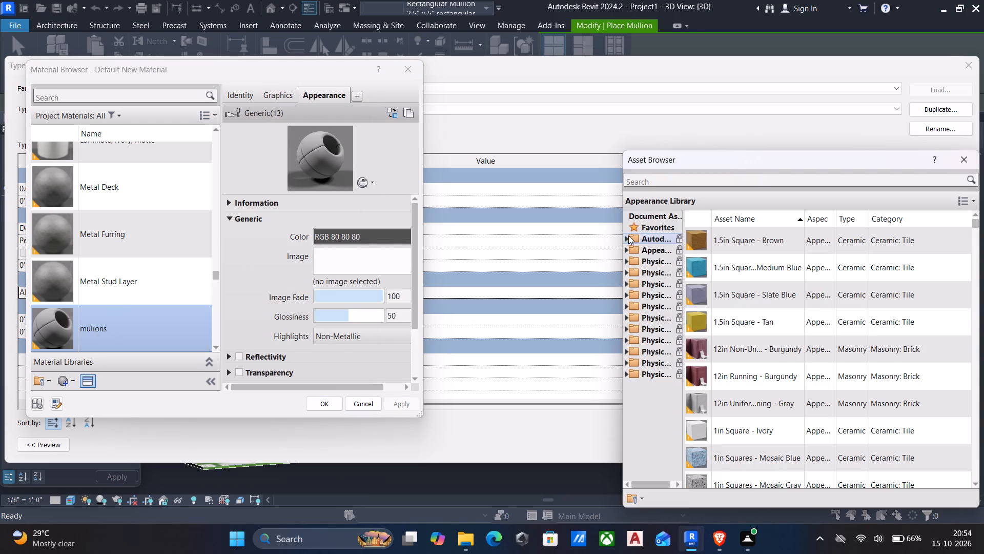
{"action": "left_click", "coordinate": [626, 247]}
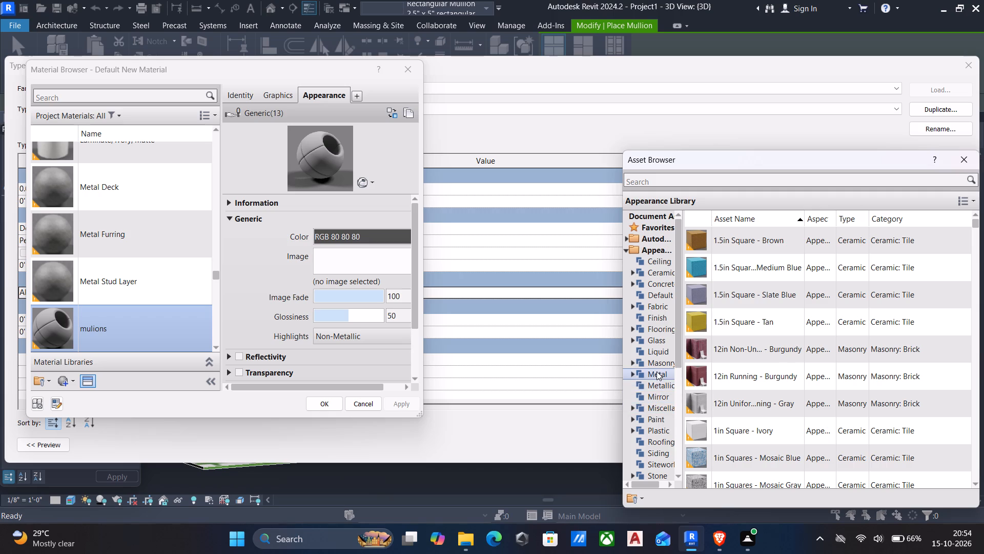
{"action": "double_click", "coordinate": [657, 371]}
{"action": "scroll", "coordinate": [724, 348], "scroll_direction": "down", "scroll_amount": 7}
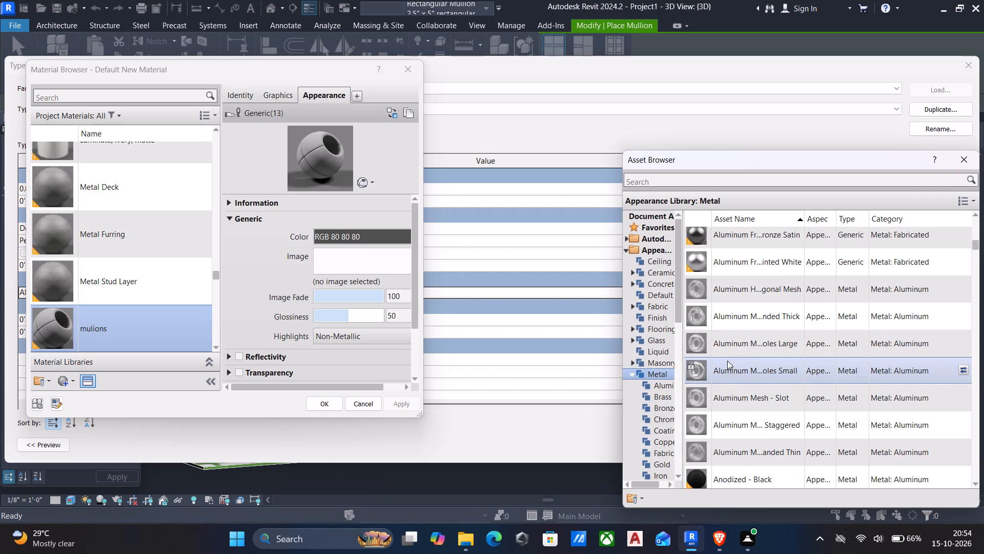
{"action": "scroll", "coordinate": [727, 373], "scroll_direction": "down", "scroll_amount": 6}
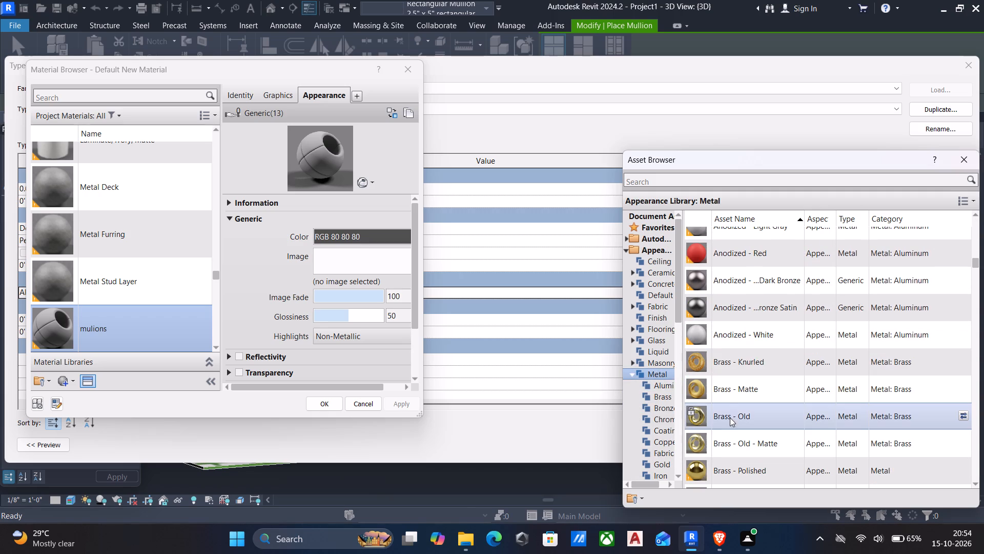
{"action": "double_click", "coordinate": [732, 414]}
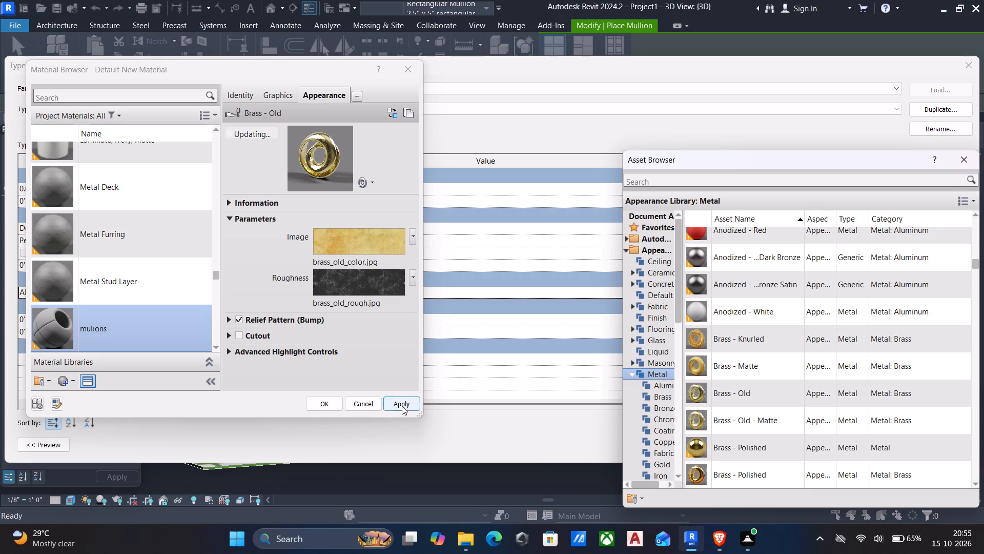
{"action": "left_click", "coordinate": [401, 406]}
{"action": "left_click", "coordinate": [320, 401]}
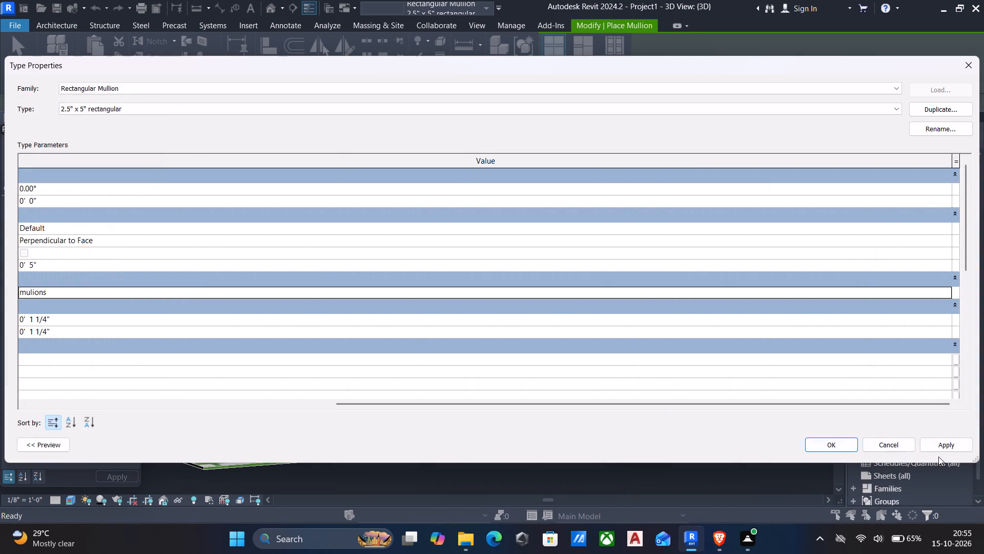
{"action": "left_click", "coordinate": [949, 444]}
{"action": "left_click", "coordinate": [827, 440]}
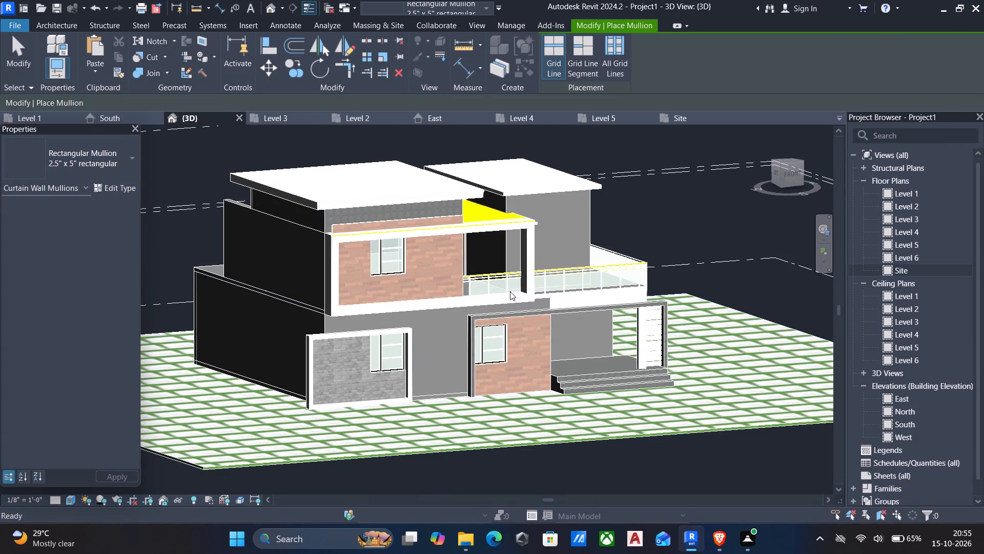
Examine the window mullions on the upper and ground floors of the front facade in 3D.
{"action": "scroll", "coordinate": [448, 316], "scroll_direction": "up", "scroll_amount": 4}
{"action": "scroll", "coordinate": [349, 209], "scroll_direction": "up", "scroll_amount": 4}
{"action": "scroll", "coordinate": [337, 252], "scroll_direction": "up", "scroll_amount": 6}
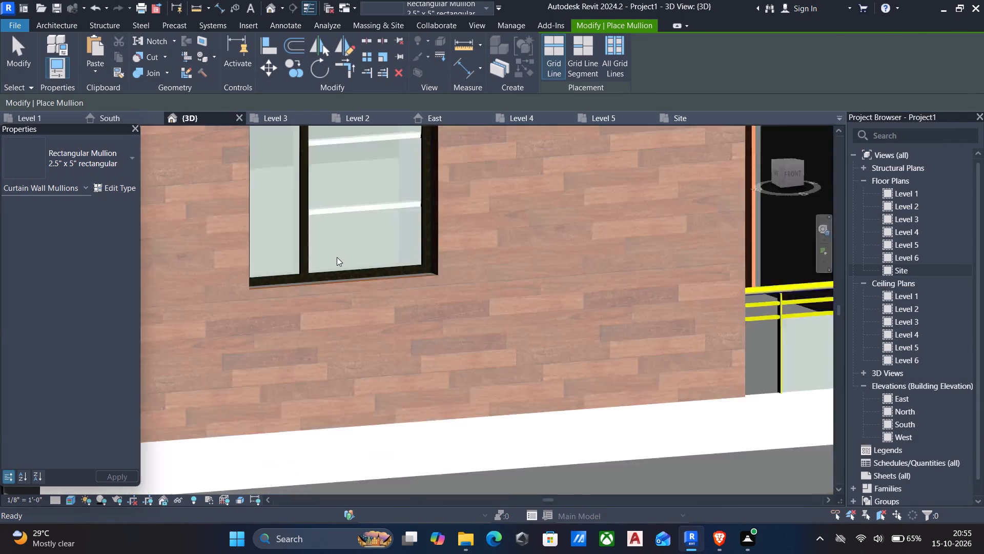
{"action": "middle_click_drag", "start_coordinate": [349, 295], "coordinate": [412, 279]}
{"action": "scroll", "coordinate": [414, 277], "scroll_direction": "down", "scroll_amount": 4}
{"action": "middle_click_drag", "start_coordinate": [426, 368], "coordinate": [429, 259]}
{"action": "scroll", "coordinate": [429, 253], "scroll_direction": "down", "scroll_amount": 2}
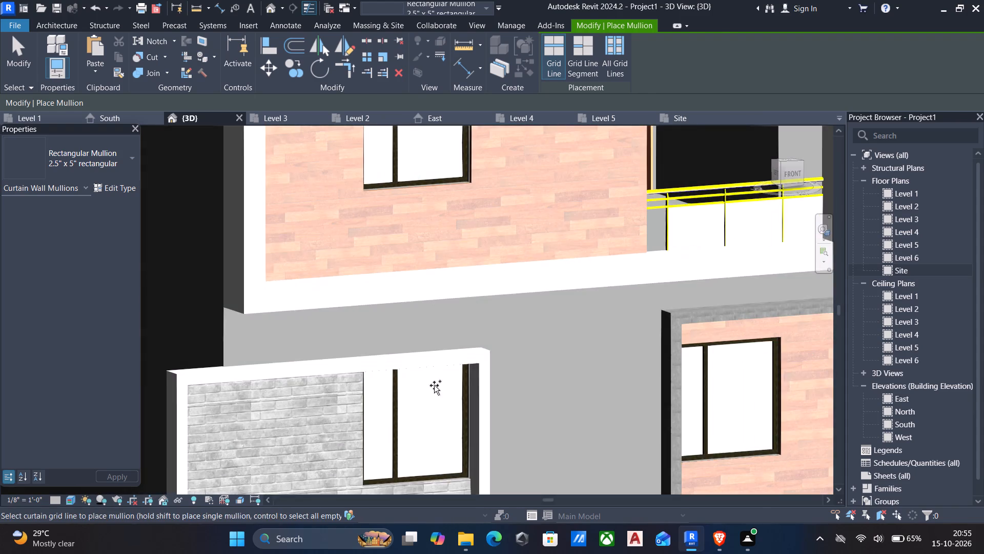
{"action": "middle_click_drag", "start_coordinate": [434, 391], "coordinate": [447, 259]}
{"action": "scroll", "coordinate": [443, 299], "scroll_direction": "up", "scroll_amount": 5}
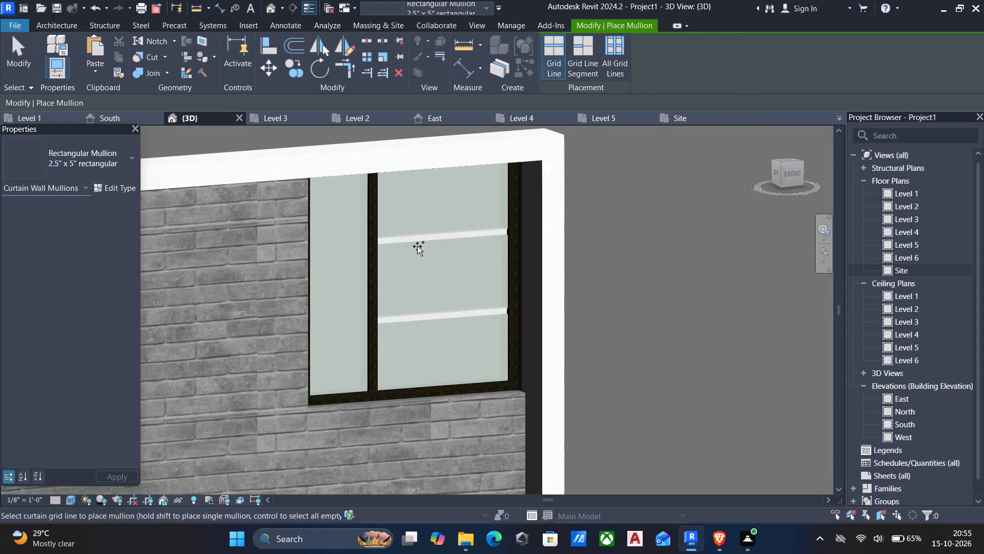
Assign the mulions material to the 1.5" x 2.5" rectangular mullion type and end mullion placement.
{"action": "left_click", "coordinate": [107, 151]}
{"action": "scroll", "coordinate": [77, 298], "scroll_direction": "up", "scroll_amount": 4}
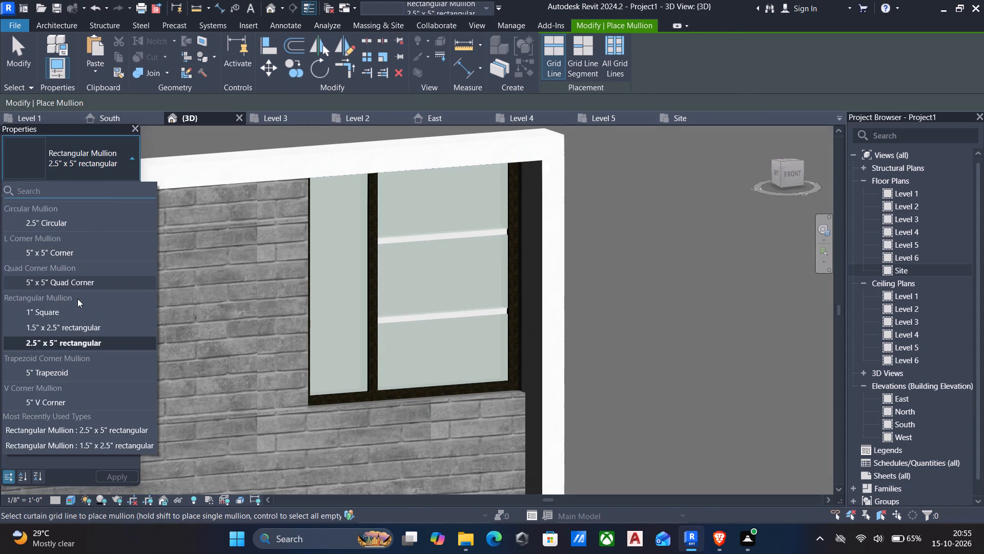
{"action": "left_click", "coordinate": [73, 324]}
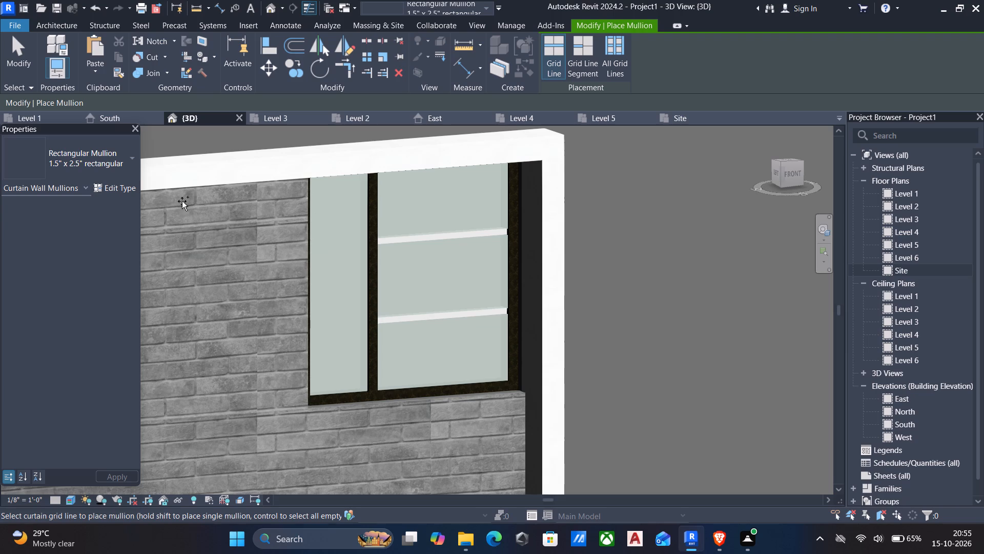
{"action": "left_click", "coordinate": [134, 188]}
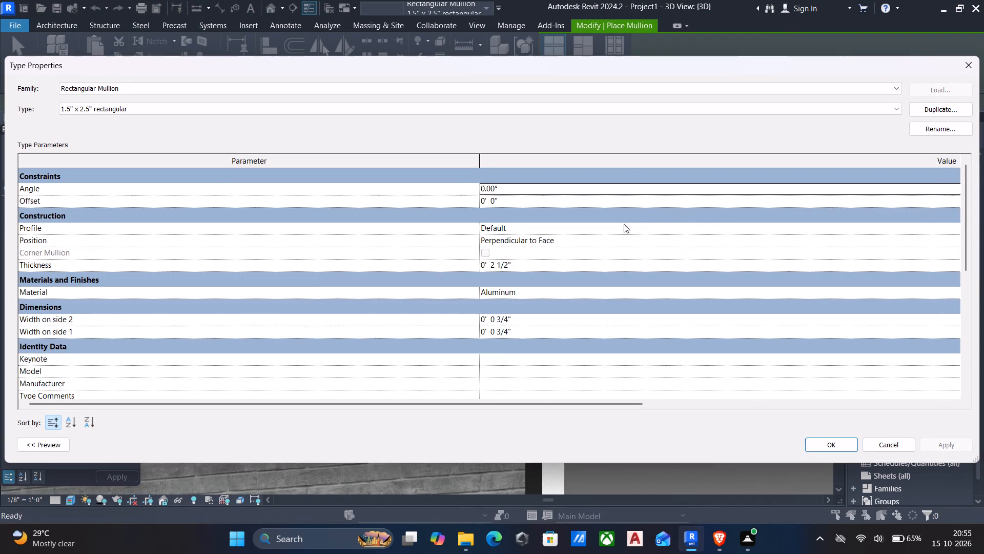
{"action": "left_click", "coordinate": [905, 293]}
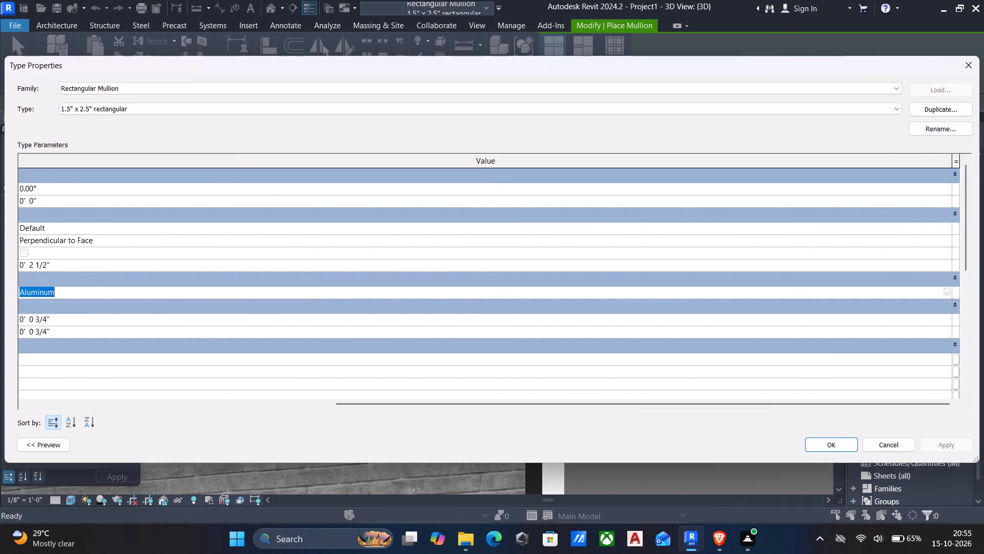
{"action": "left_click", "coordinate": [945, 292]}
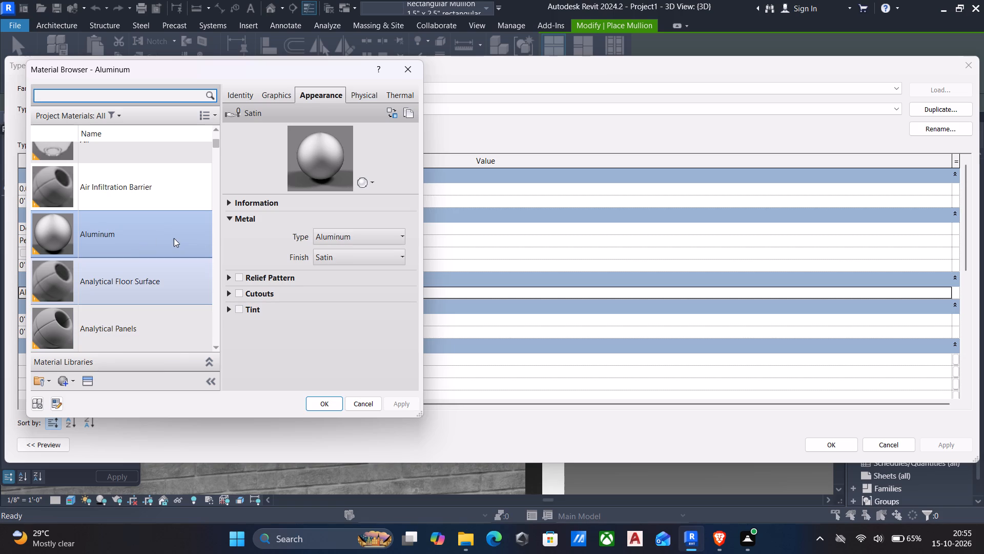
{"action": "scroll", "coordinate": [150, 259], "scroll_direction": "up", "scroll_amount": 6}
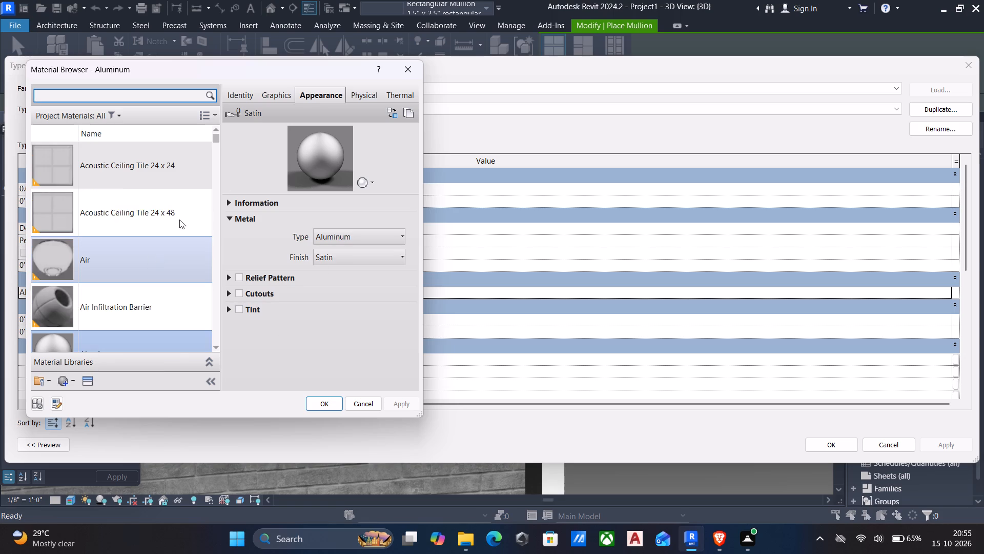
{"action": "left_click", "coordinate": [188, 100]}
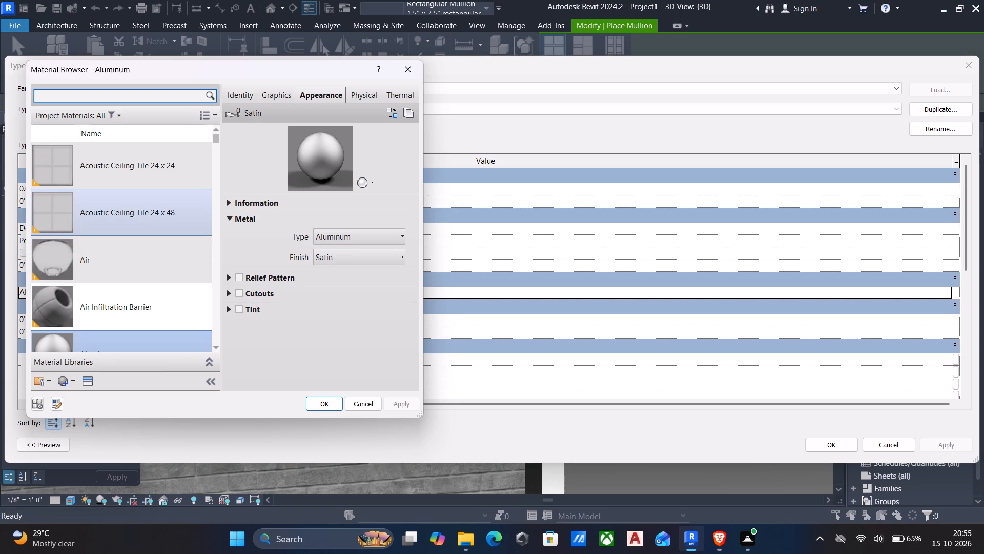
{"action": "type", "text": "mul"}
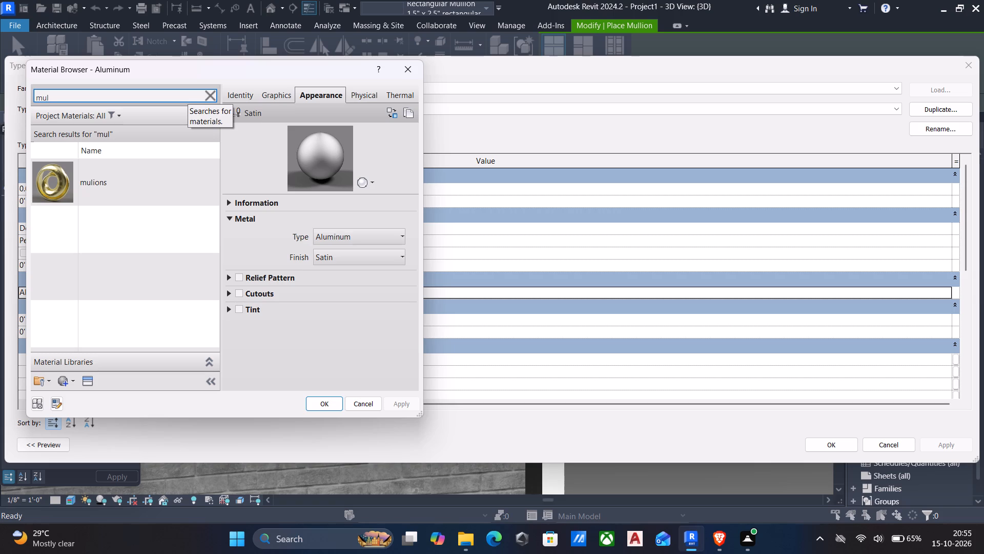
{"action": "left_click", "coordinate": [141, 193]}
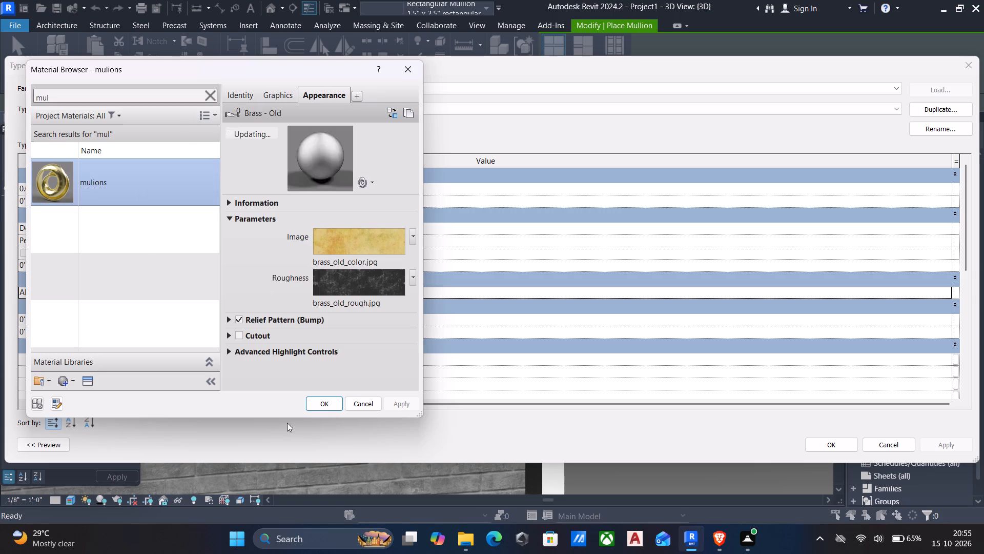
{"action": "left_click", "coordinate": [322, 408]}
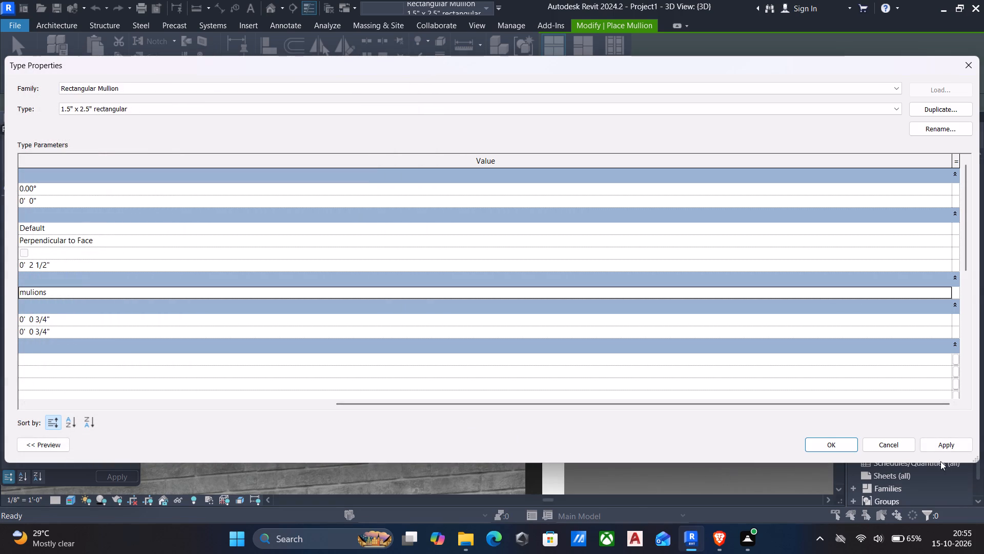
{"action": "left_click", "coordinate": [954, 444]}
{"action": "left_click", "coordinate": [852, 449]}
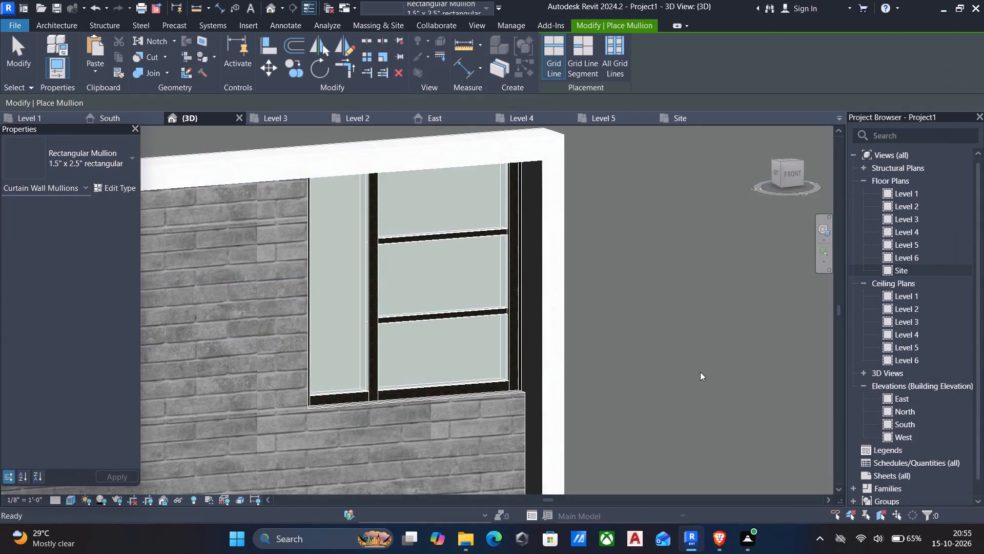
{"action": "scroll", "coordinate": [694, 370], "scroll_direction": "down", "scroll_amount": 6}
{"action": "middle_click_drag", "start_coordinate": [617, 351], "coordinate": [586, 372]}
{"action": "scroll", "coordinate": [595, 369], "scroll_direction": "down", "scroll_amount": 4}
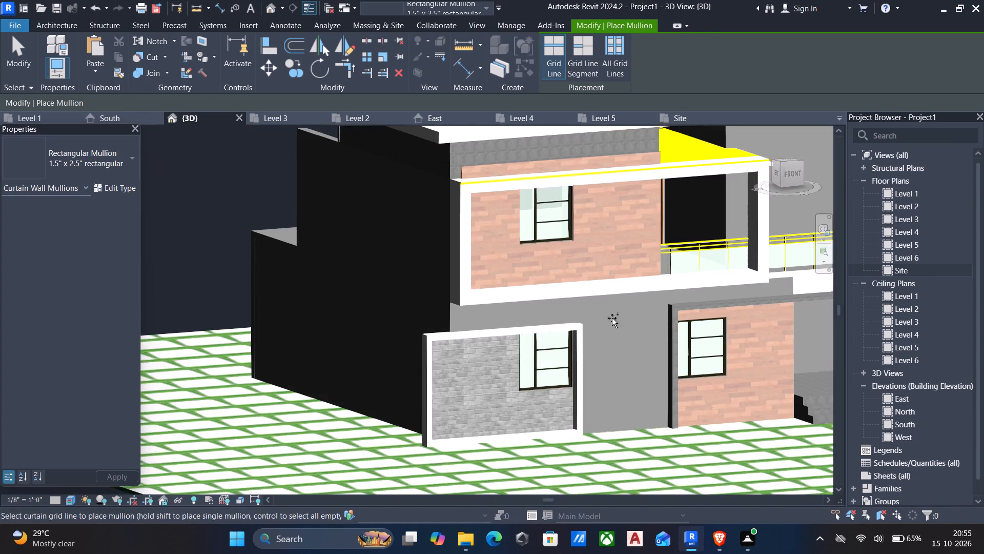
{"action": "middle_click_drag", "start_coordinate": [611, 319], "coordinate": [521, 390]}
{"action": "key", "text": "Escape"}
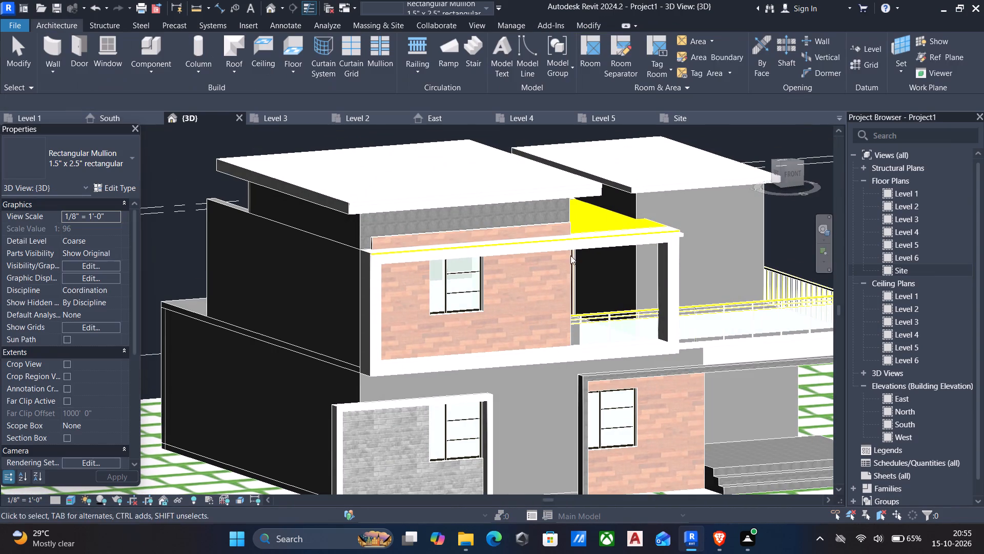
Edit the upper facade's in-place model, set the wood-clad panel extrusion's material to Gypsum Wall Board, and finish the model.
{"action": "scroll", "coordinate": [573, 251], "scroll_direction": "up", "scroll_amount": 4}
{"action": "scroll", "coordinate": [483, 244], "scroll_direction": "up", "scroll_amount": 5}
{"action": "left_click", "coordinate": [479, 235]}
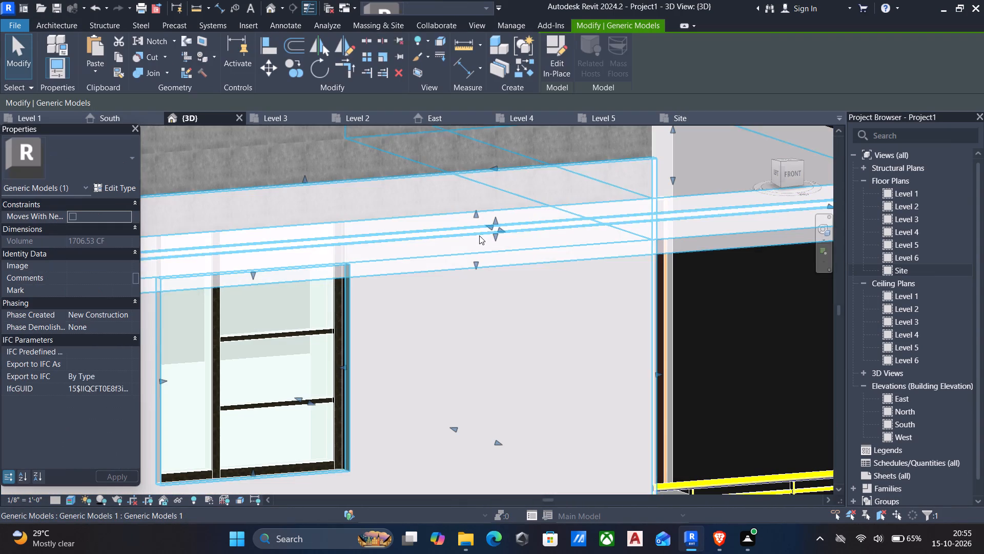
{"action": "left_click", "coordinate": [560, 50]}
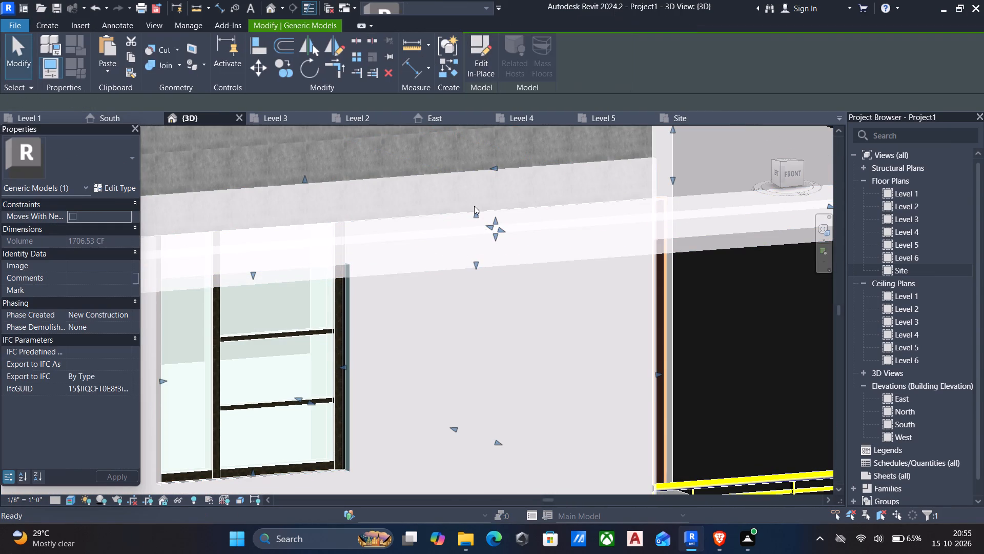
{"action": "left_click", "coordinate": [450, 234]}
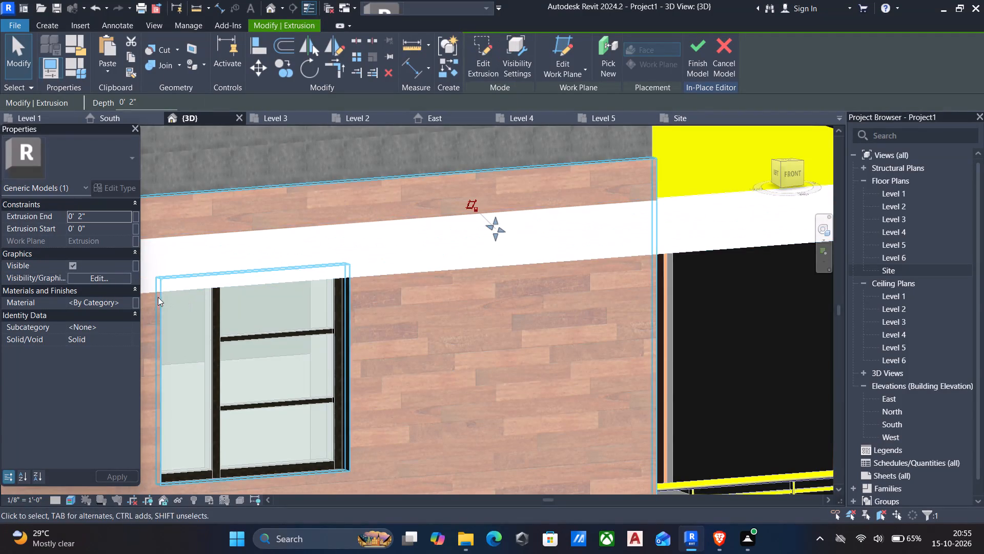
{"action": "left_click", "coordinate": [126, 300]}
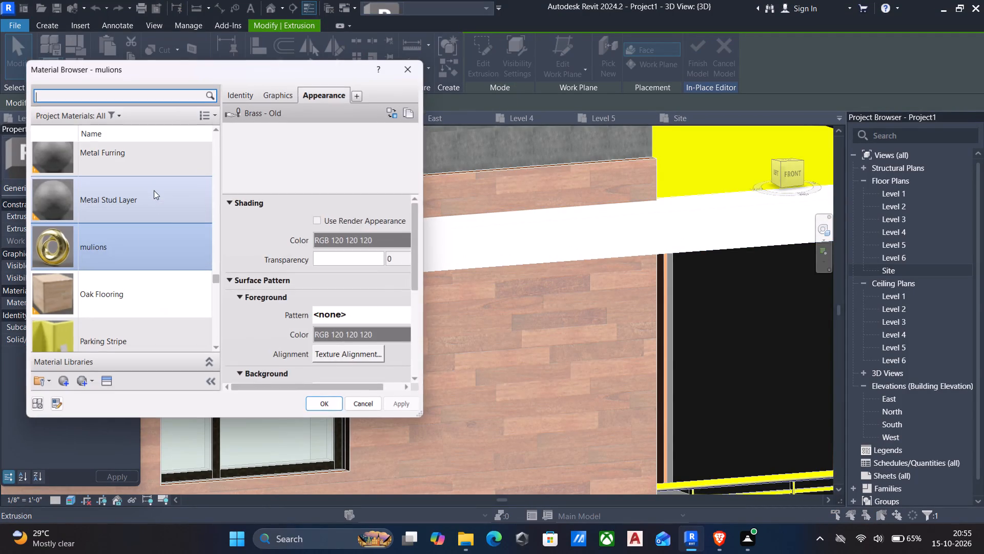
{"action": "scroll", "coordinate": [104, 231], "scroll_direction": "up", "scroll_amount": 12}
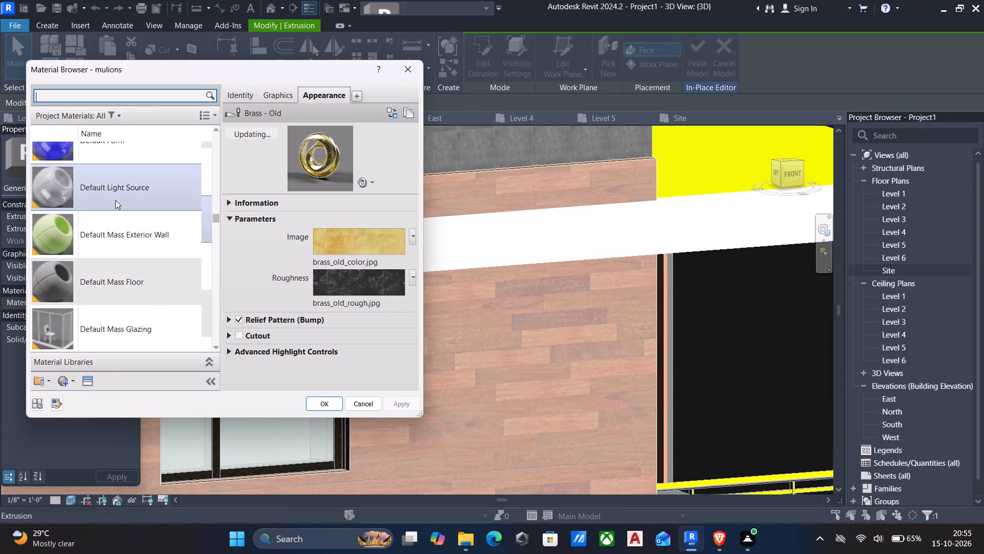
{"action": "scroll", "coordinate": [115, 200], "scroll_direction": "up", "scroll_amount": 8}
{"action": "left_click", "coordinate": [126, 101]}
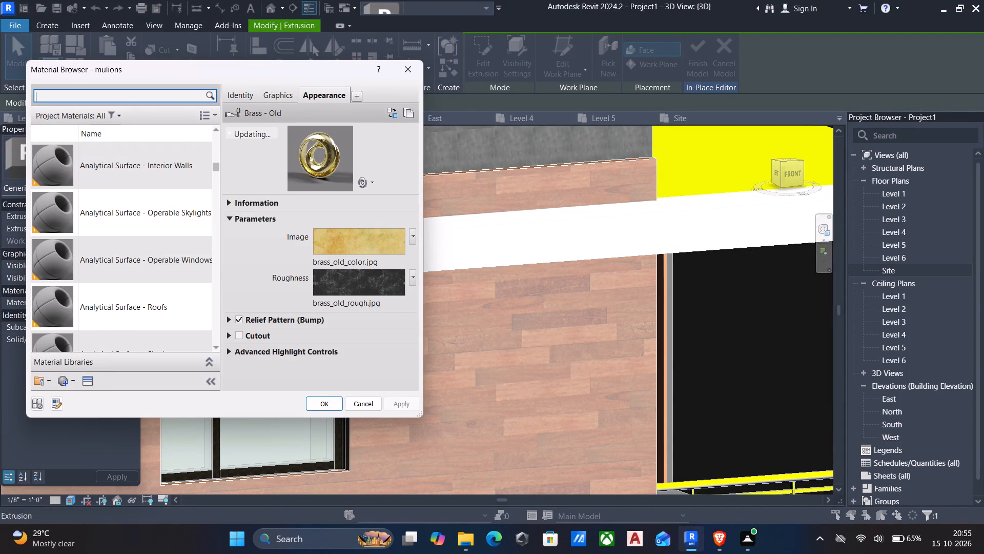
{"action": "type", "text": "gyp"}
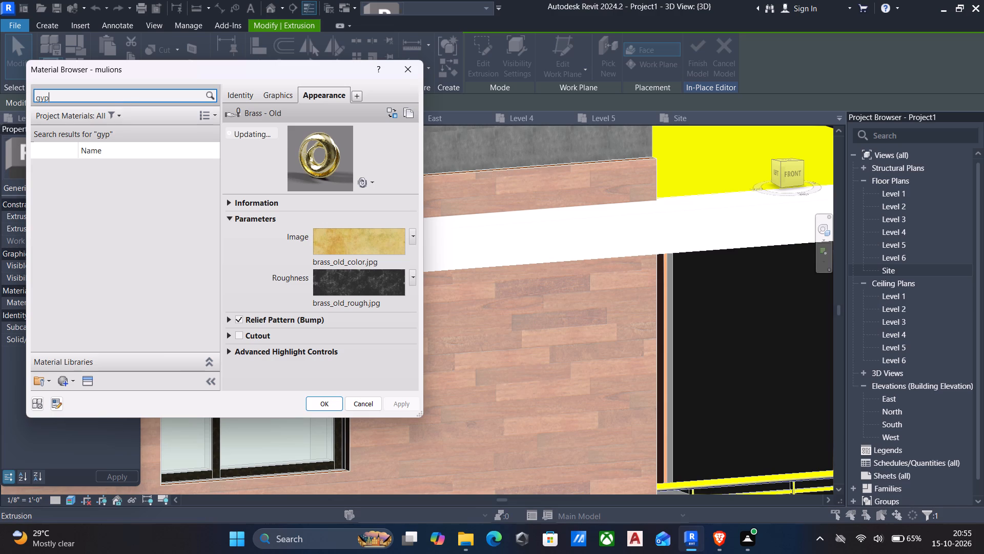
{"action": "left_click", "coordinate": [111, 189]}
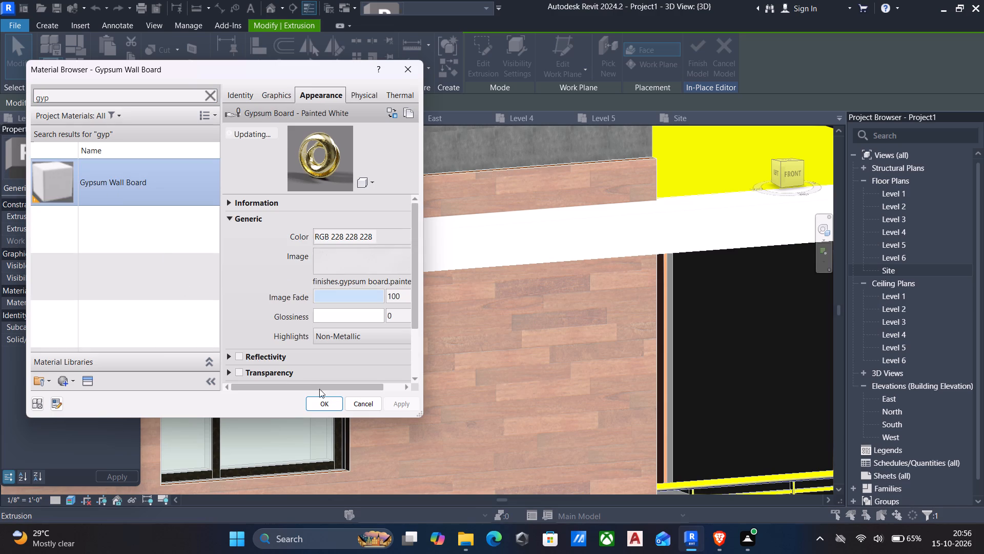
{"action": "left_click", "coordinate": [328, 399]}
{"action": "scroll", "coordinate": [618, 259], "scroll_direction": "down", "scroll_amount": 5}
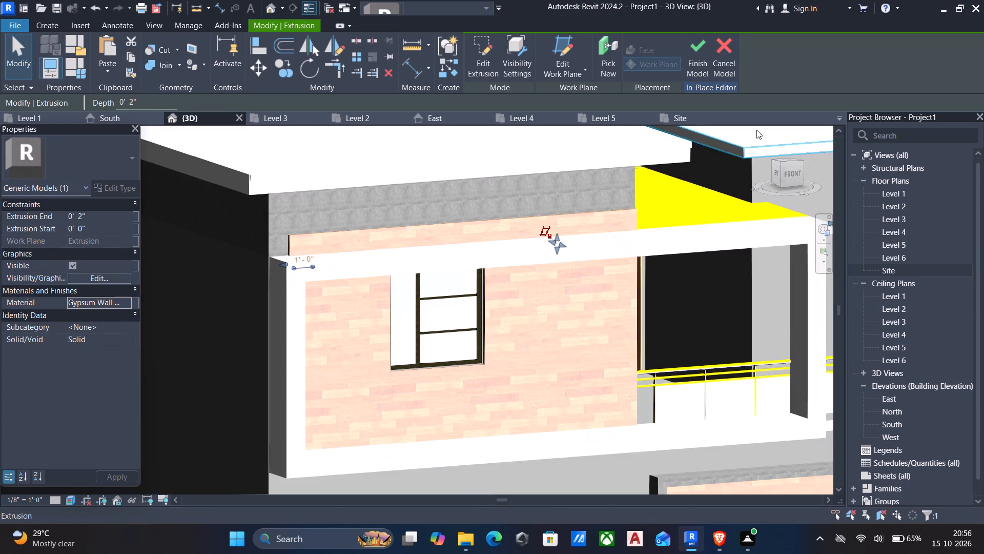
{"action": "left_click", "coordinate": [694, 42]}
{"action": "scroll", "coordinate": [590, 260], "scroll_direction": "down", "scroll_amount": 2}
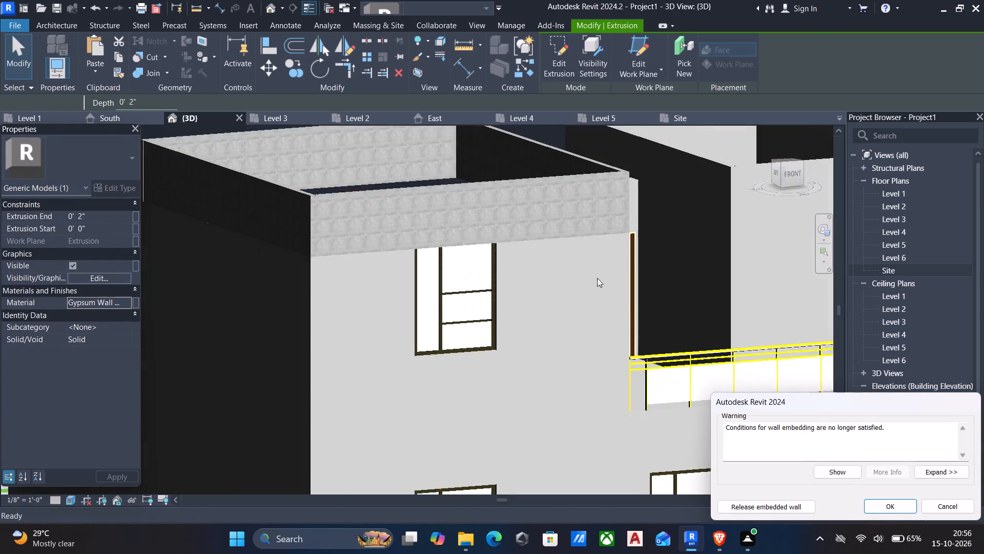
{"action": "left_click", "coordinate": [884, 511]}
{"action": "middle_click_drag", "start_coordinate": [669, 354], "coordinate": [647, 351]}
{"action": "middle_click_drag", "start_coordinate": [581, 330], "coordinate": [536, 316]}
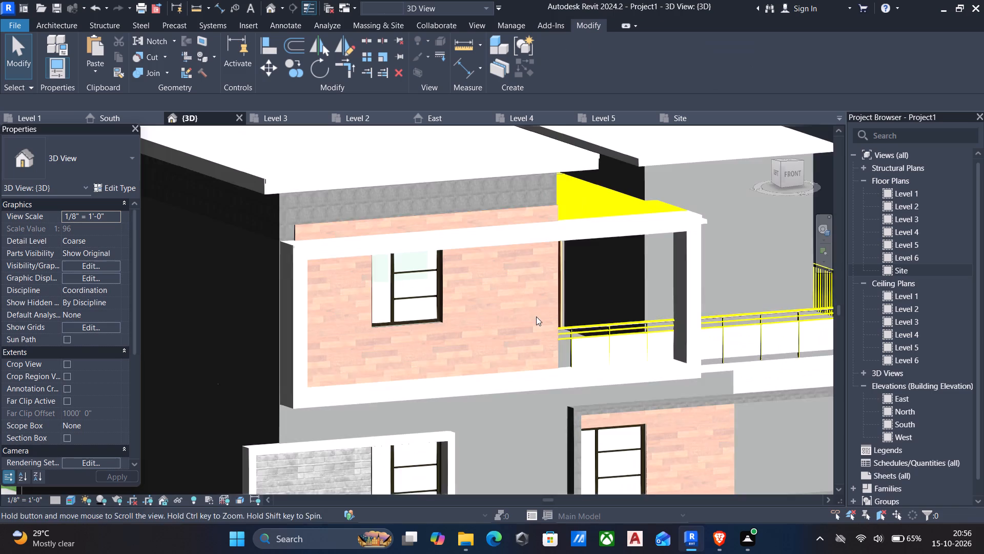
Save the project in the AUTOCAD PLANS FUJI folder as "modern contemporary deplex elevation 15.'" in RVT project format.
{"action": "scroll", "coordinate": [522, 319], "scroll_direction": "down", "scroll_amount": 4}
{"action": "key", "text": "Escape"}
{"action": "middle_click_drag", "start_coordinate": [521, 333], "coordinate": [487, 295]}
{"action": "scroll", "coordinate": [485, 295], "scroll_direction": "down", "scroll_amount": 1}
{"action": "middle_click_drag", "start_coordinate": [485, 295], "coordinate": [463, 321]}
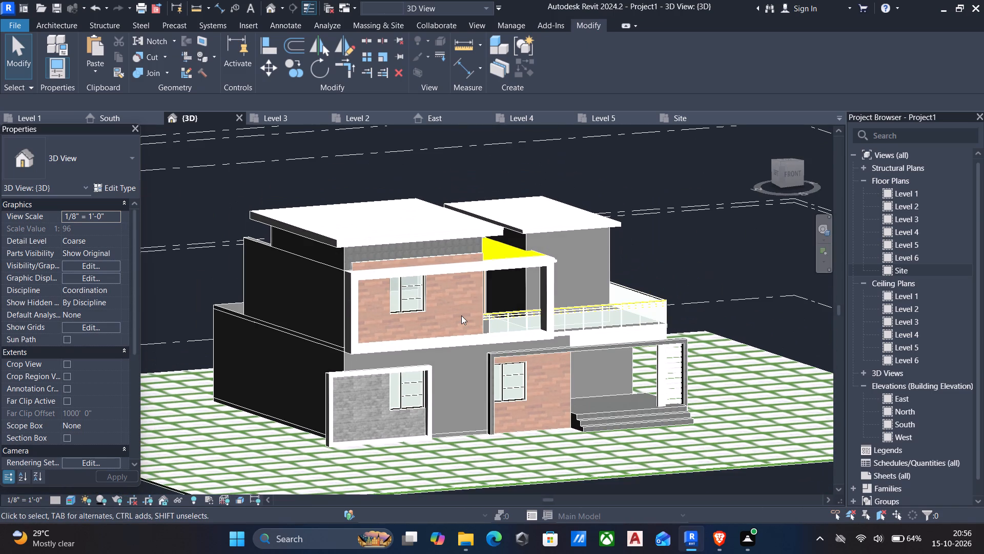
{"action": "key", "text": "ctrl+s"}
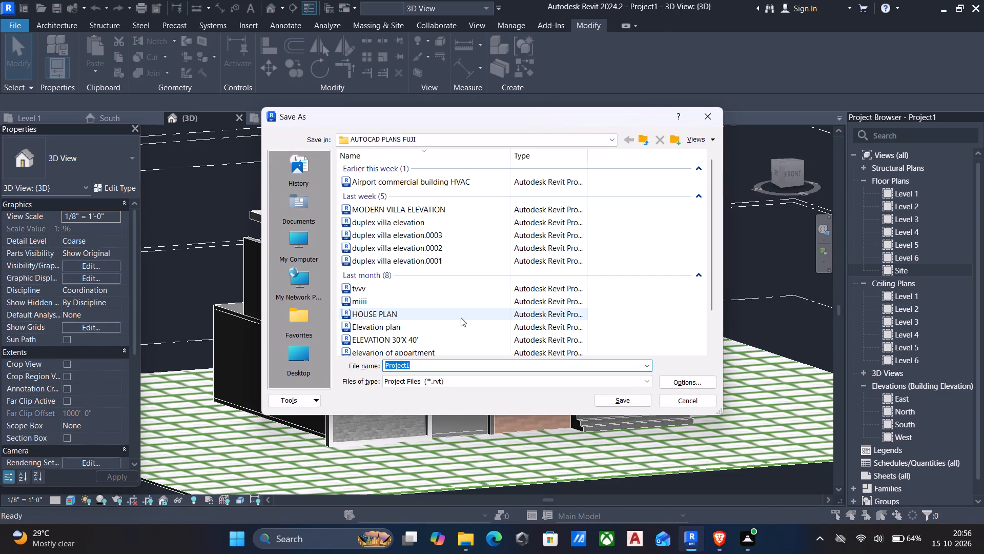
{"action": "key", "text": "BackSpace"}
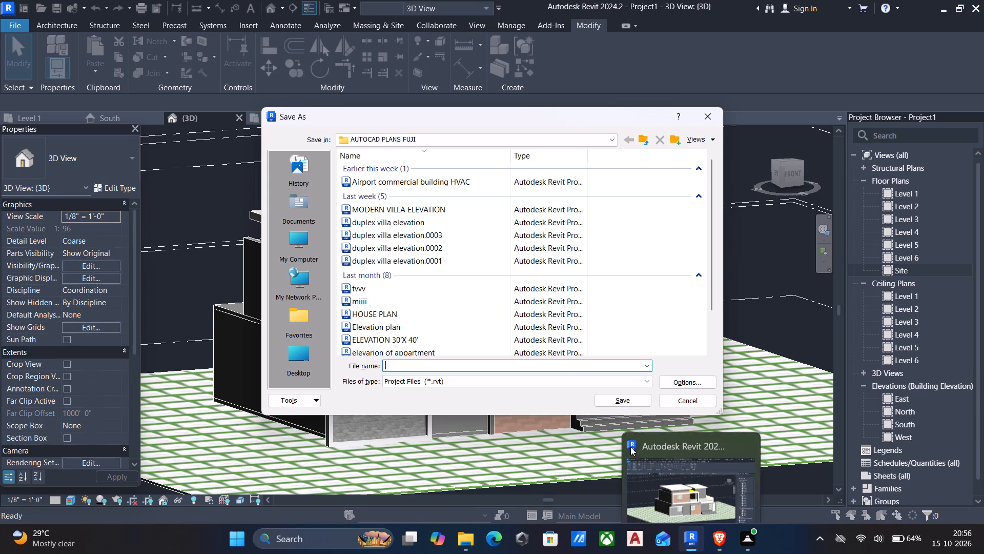
{"action": "left_click", "coordinate": [458, 370]}
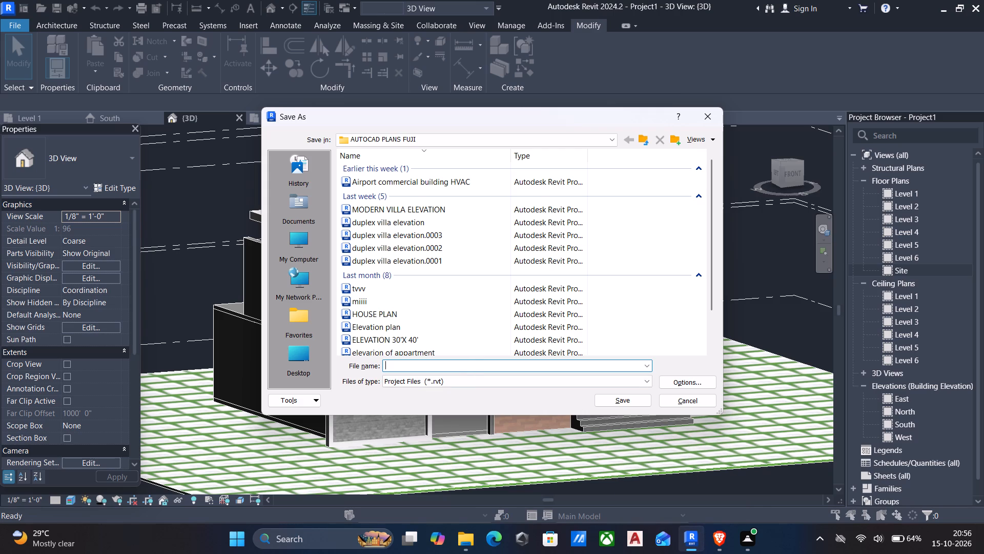
{"action": "key", "text": "m"}
{"action": "type", "text": "odern contemporary deplex"}
{"action": "key", "text": "space"}
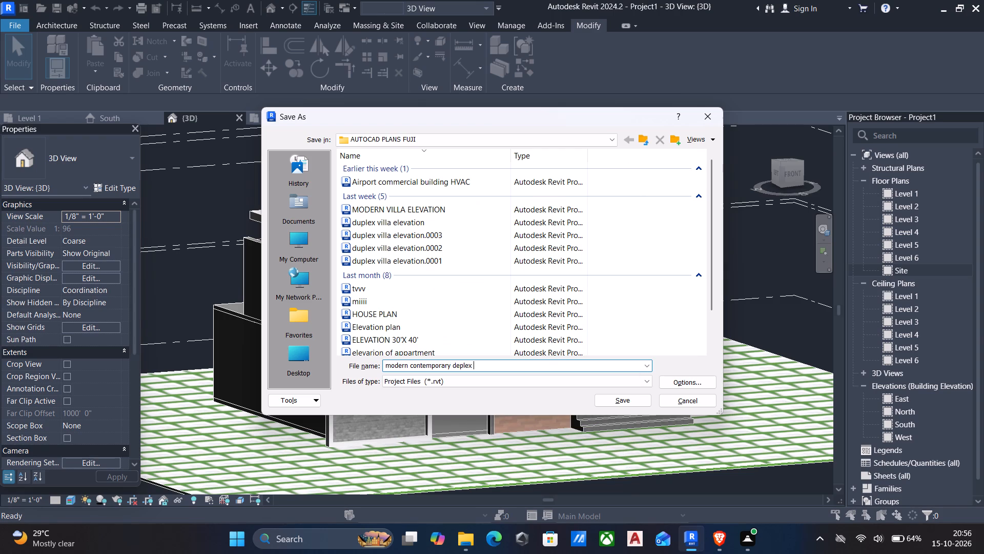
{"action": "type", "text": "elevation"}
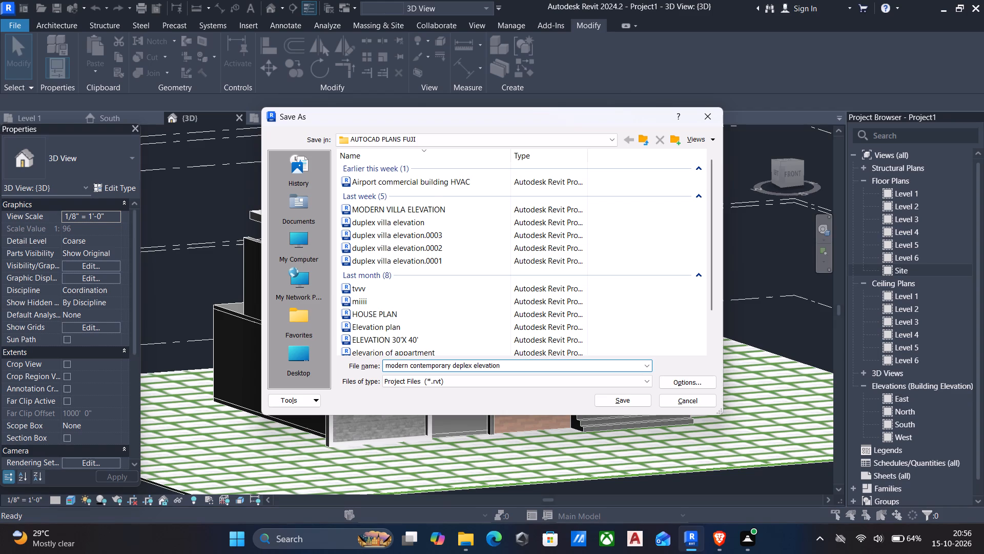
{"action": "key", "text": "space"}
{"action": "type", "text": "15.'"}
{"action": "left_click", "coordinate": [642, 399]}
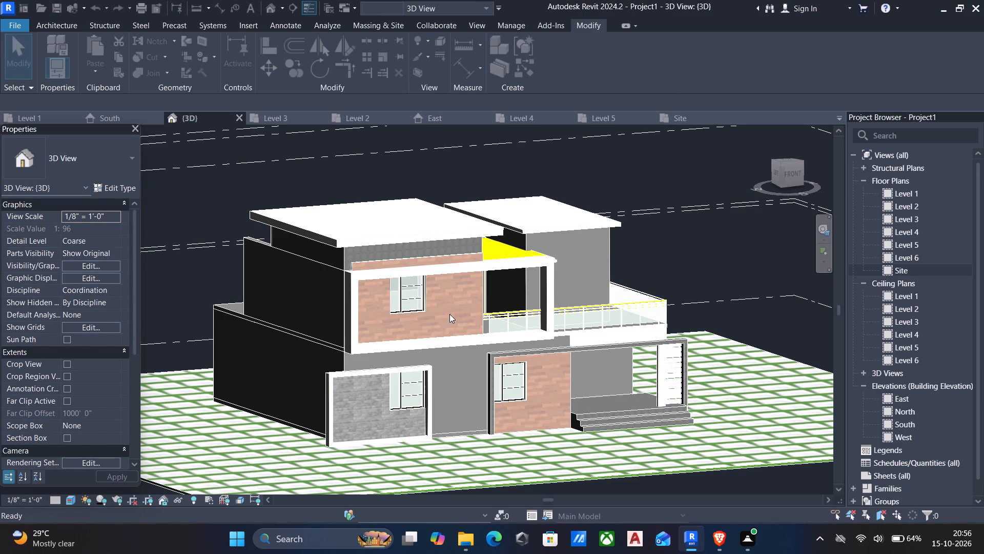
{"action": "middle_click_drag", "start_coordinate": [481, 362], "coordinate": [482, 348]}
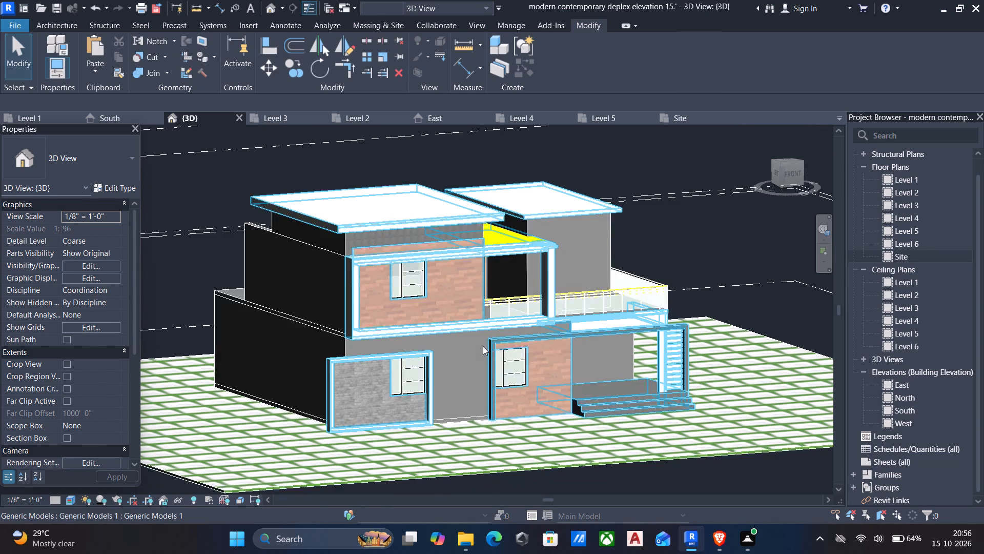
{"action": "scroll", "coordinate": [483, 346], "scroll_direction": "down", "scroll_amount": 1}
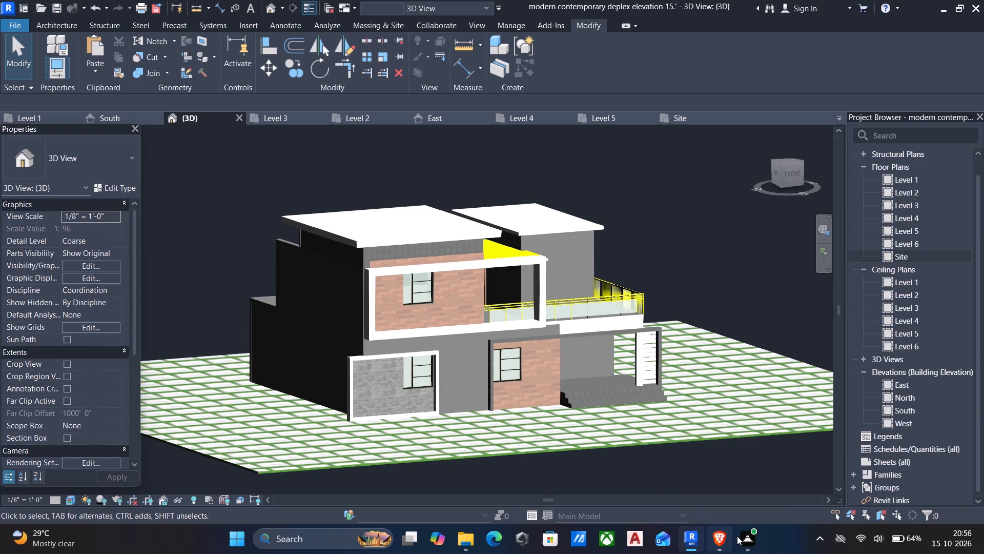
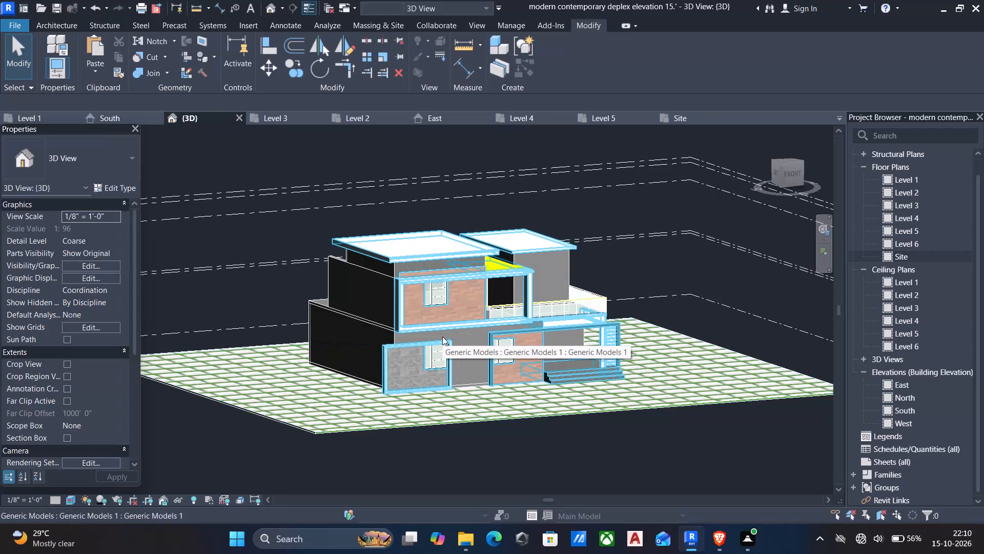
Save the current project under its existing name.
{"action": "key", "text": "ctrl+s"}
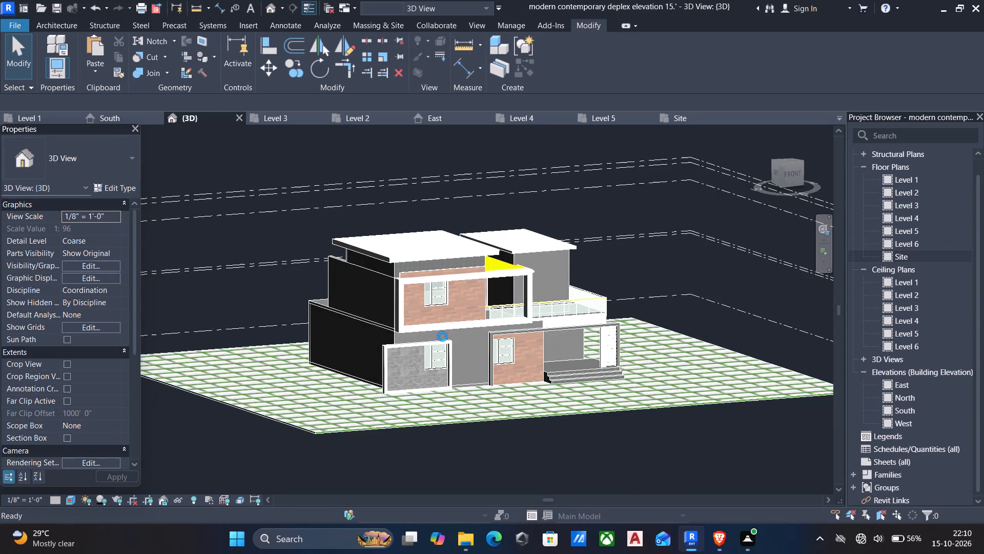
Set the print range to the visible portion of the current window and check the 3D view's print preview.
{"action": "key", "text": "ctrl+p"}
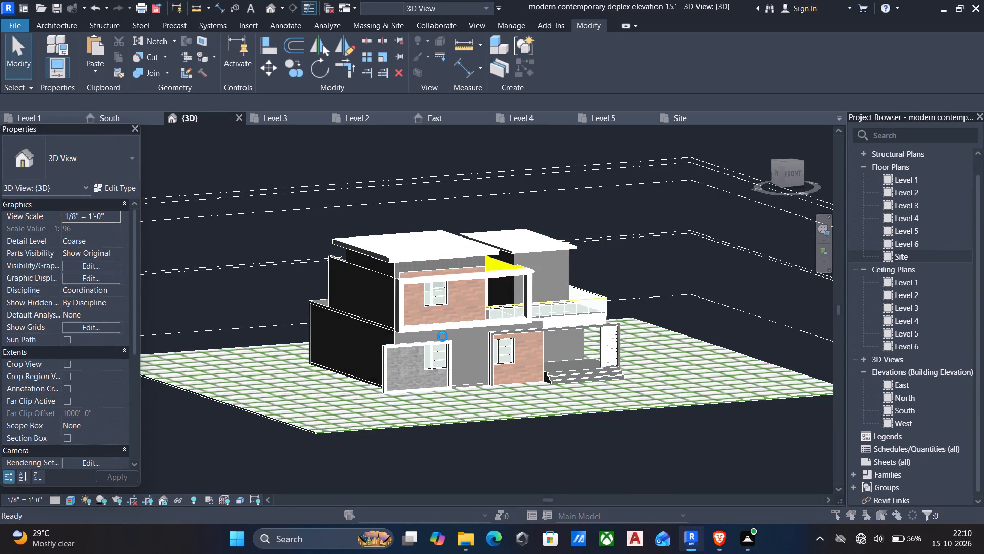
{"action": "left_click", "coordinate": [354, 324]}
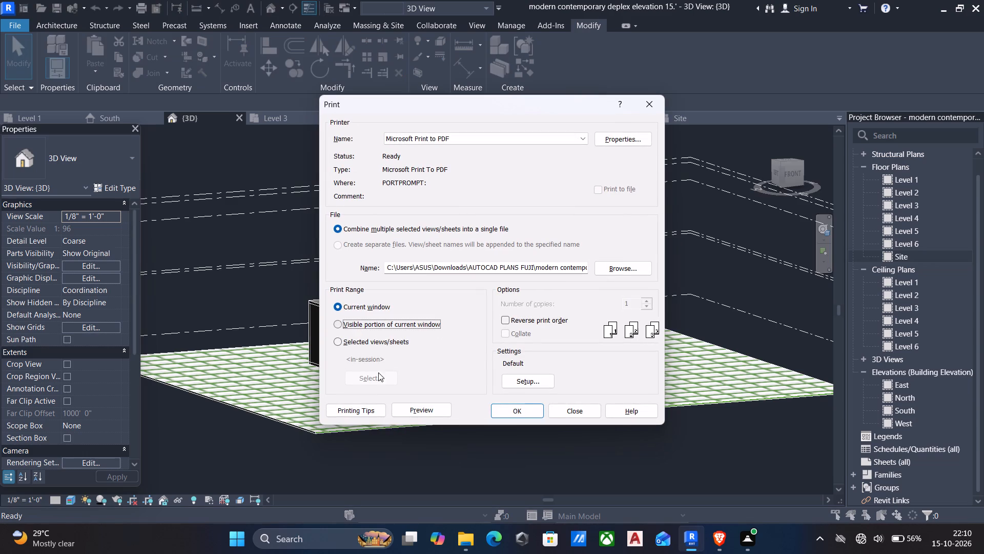
{"action": "left_click", "coordinate": [416, 408]}
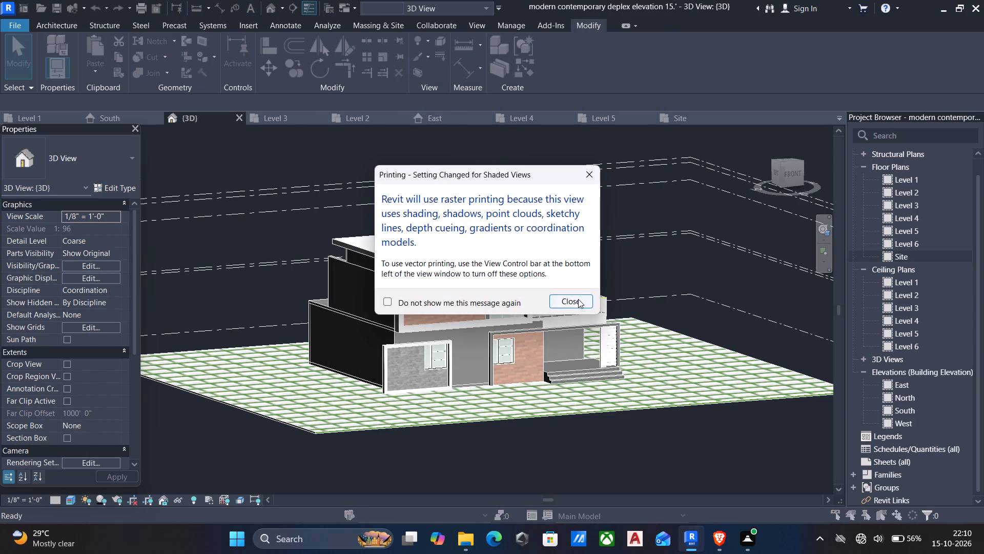
{"action": "left_click", "coordinate": [578, 299]}
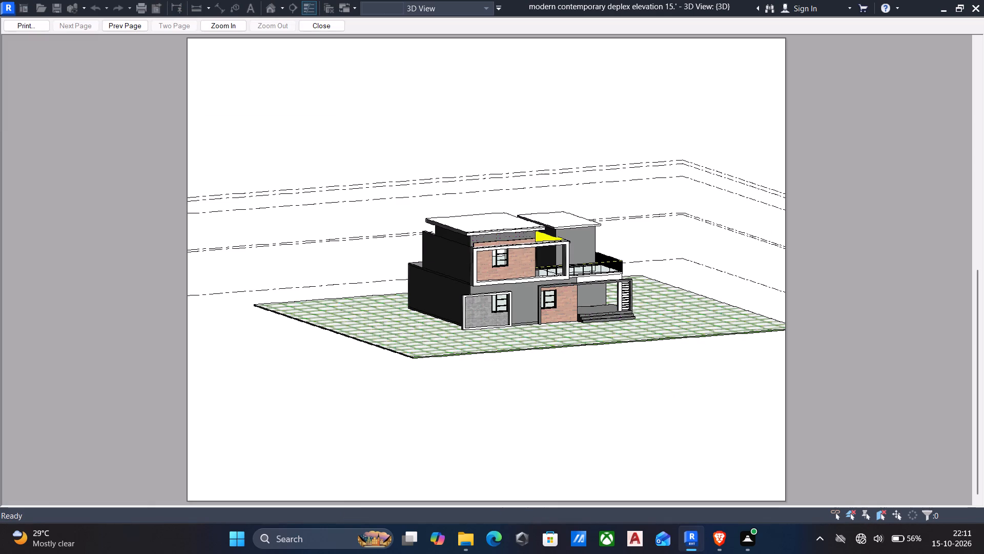
{"action": "scroll", "coordinate": [618, 239], "scroll_direction": "up", "scroll_amount": 9}
{"action": "left_click", "coordinate": [329, 22]}
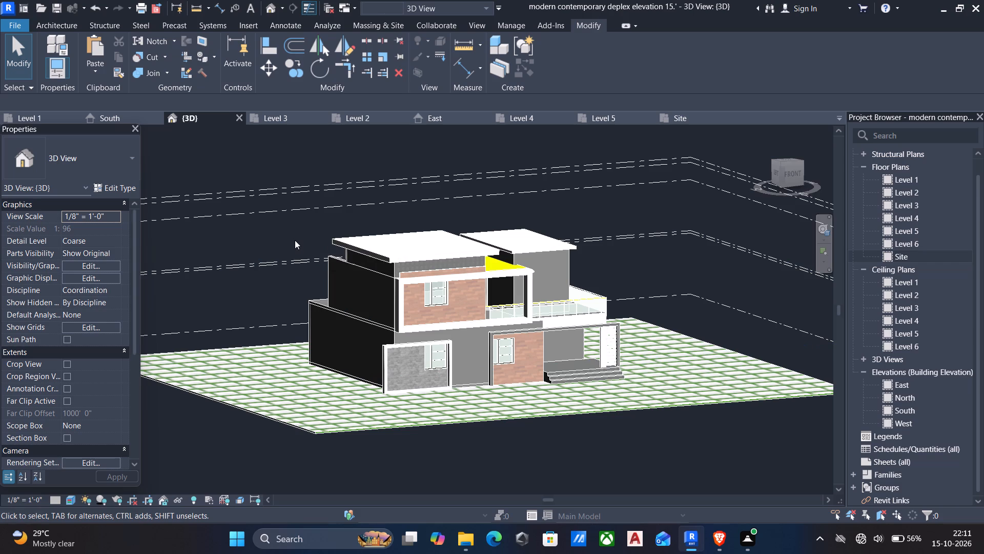
Print the 3D view with Microsoft Print to PDF, saving it in the REVIT -PLANS folder as "elevation 15.1".
{"action": "key", "text": "ctrl+p"}
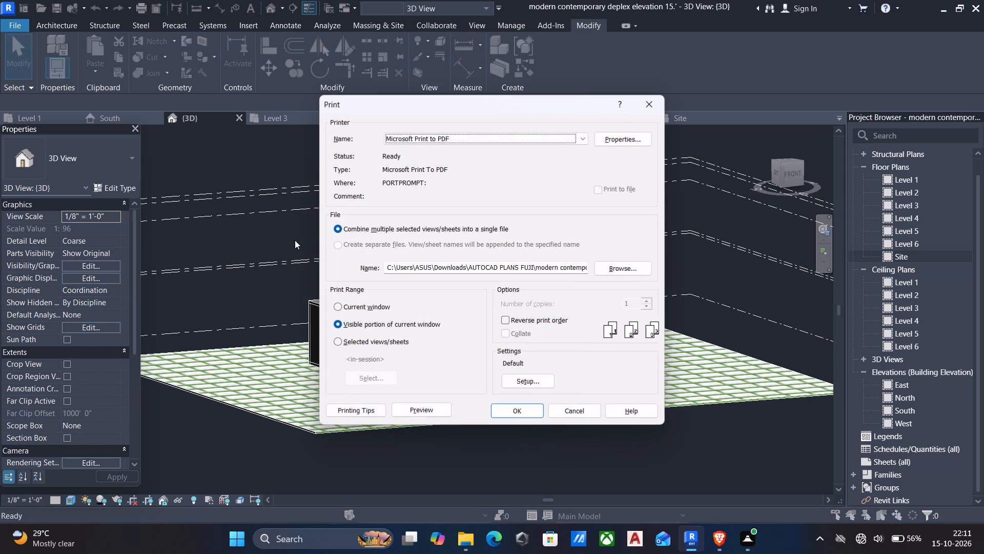
{"action": "left_click", "coordinate": [494, 406]}
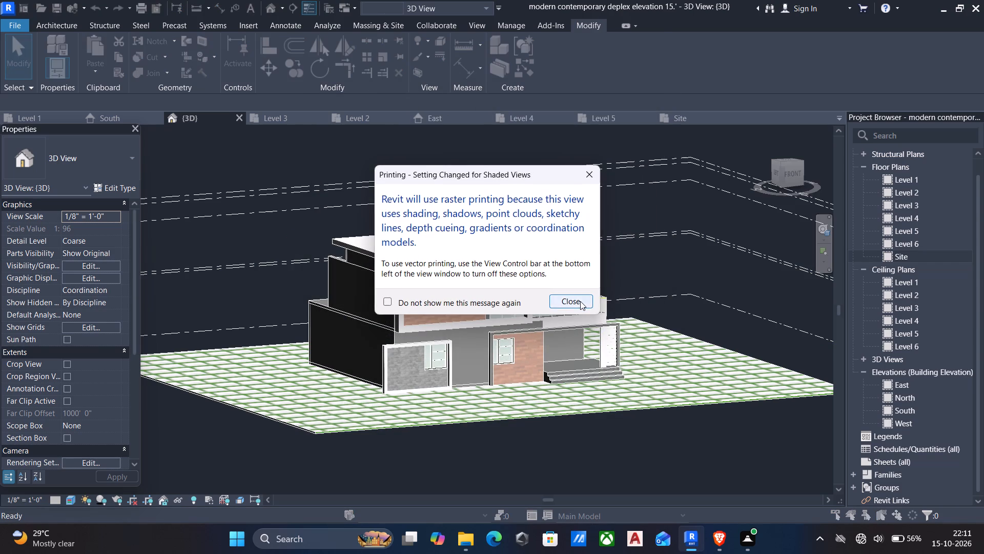
{"action": "left_click", "coordinate": [580, 301]}
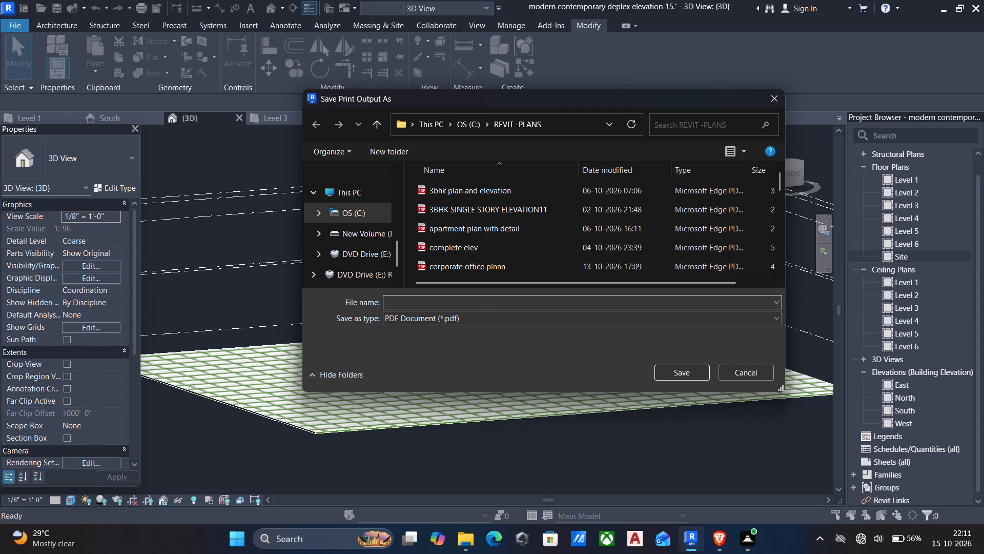
{"action": "left_click", "coordinate": [475, 301]}
{"action": "type", "text": "elevation 15."}
{"action": "key", "text": "1"}
{"action": "key", "text": "Return"}
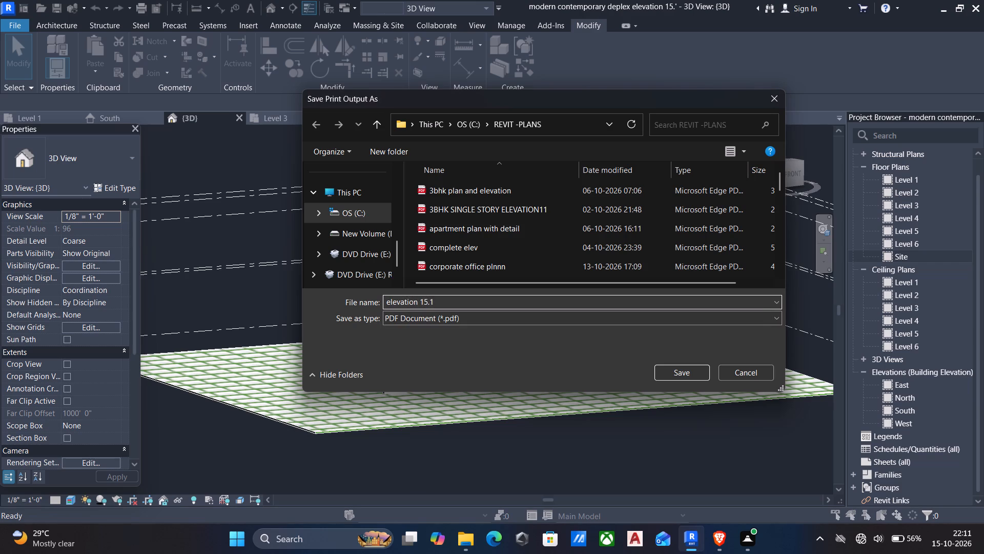